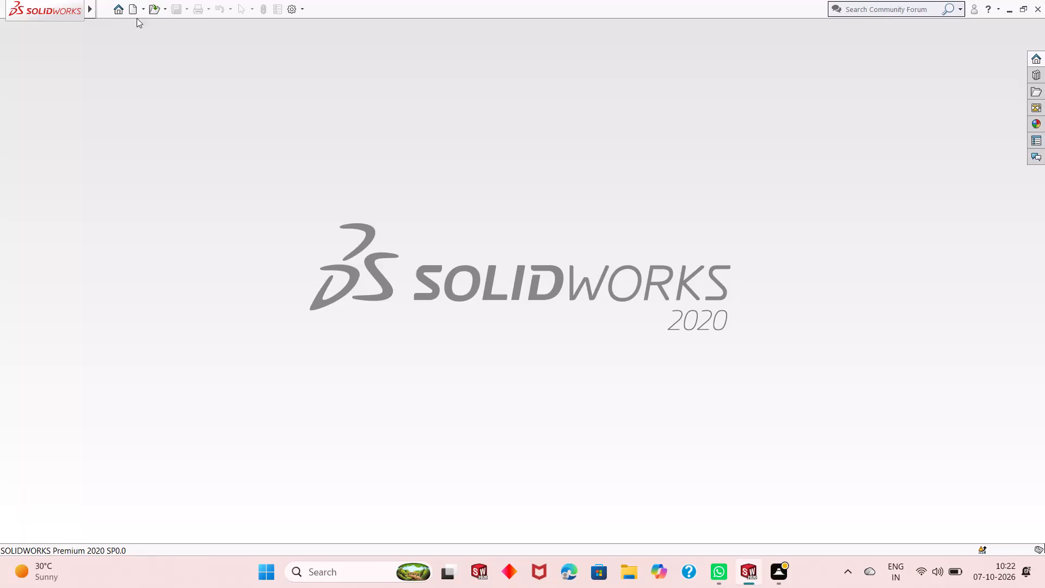
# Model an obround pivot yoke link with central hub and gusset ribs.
# Create a new part document.
pyautogui.click(132, 8)
pyautogui.doubleClick(251, 286)
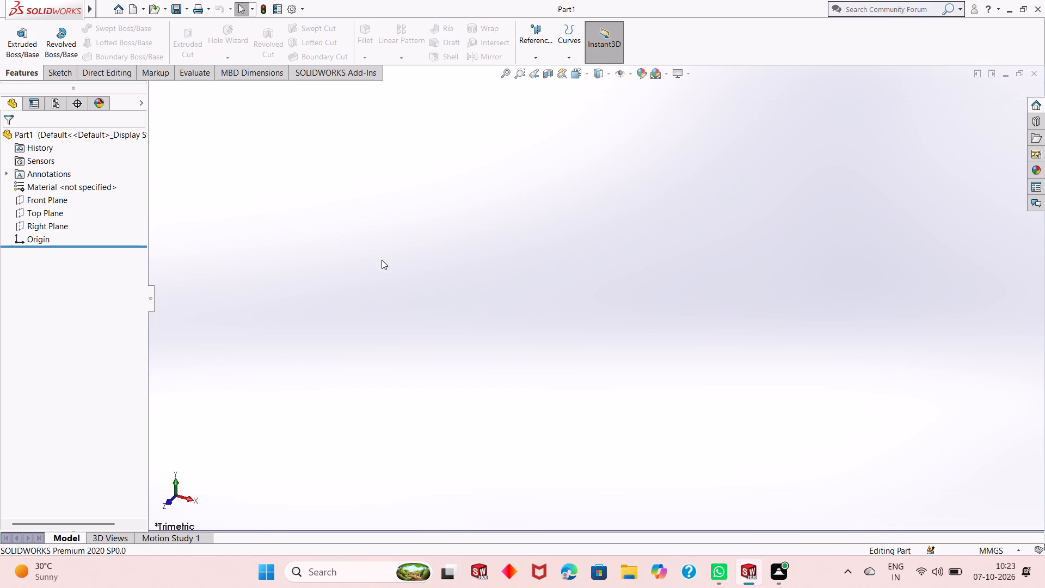
# On a Front Plane sketch, draw a horizontal straight slot starting at the origin, about 123 mm between centres and 57 mm wide.
pyautogui.click(60, 200)
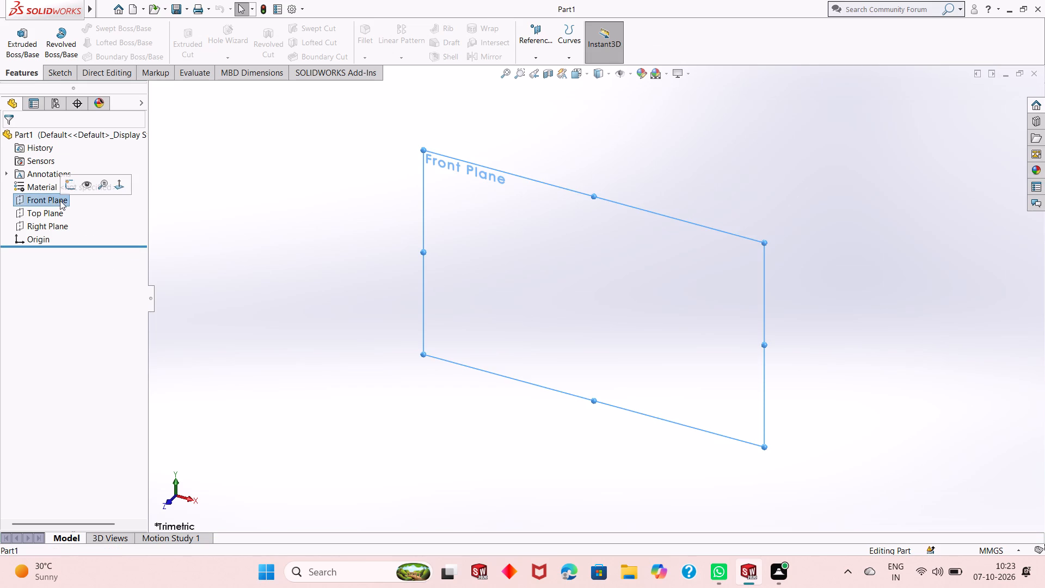
pyautogui.click(67, 188)
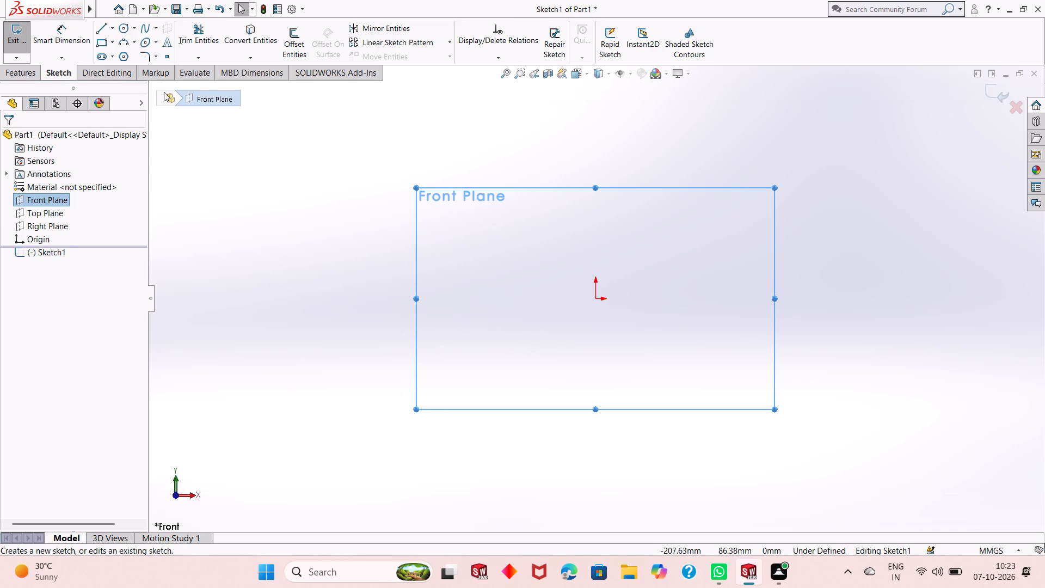
pyautogui.click(96, 54)
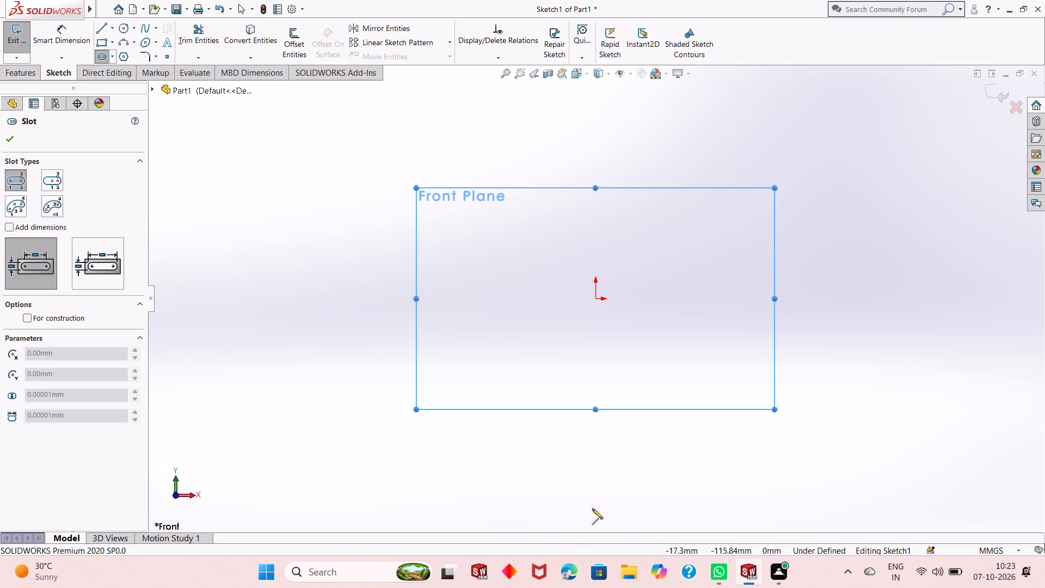
pyautogui.click(596, 298)
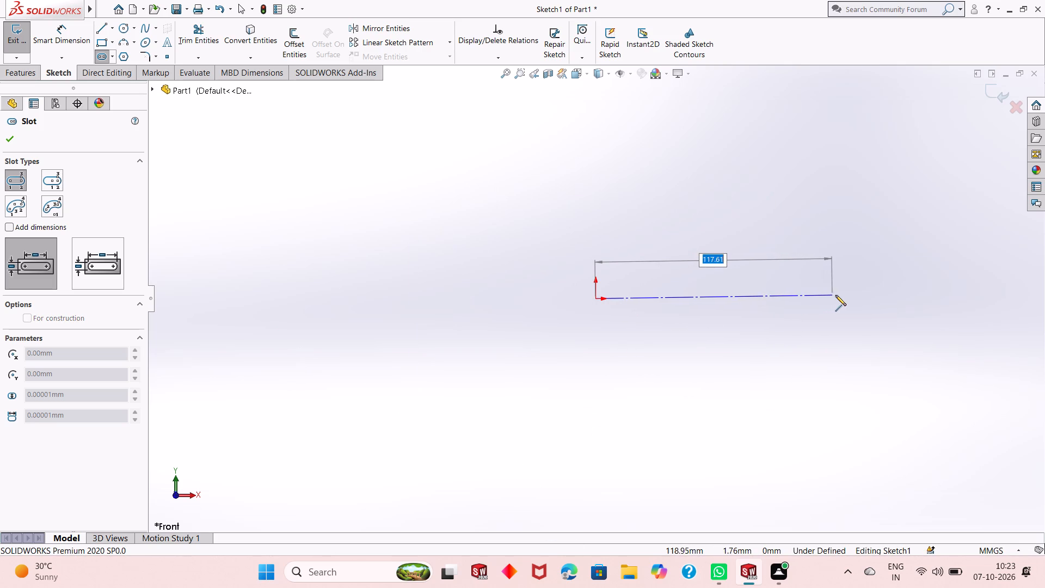
pyautogui.click(844, 298)
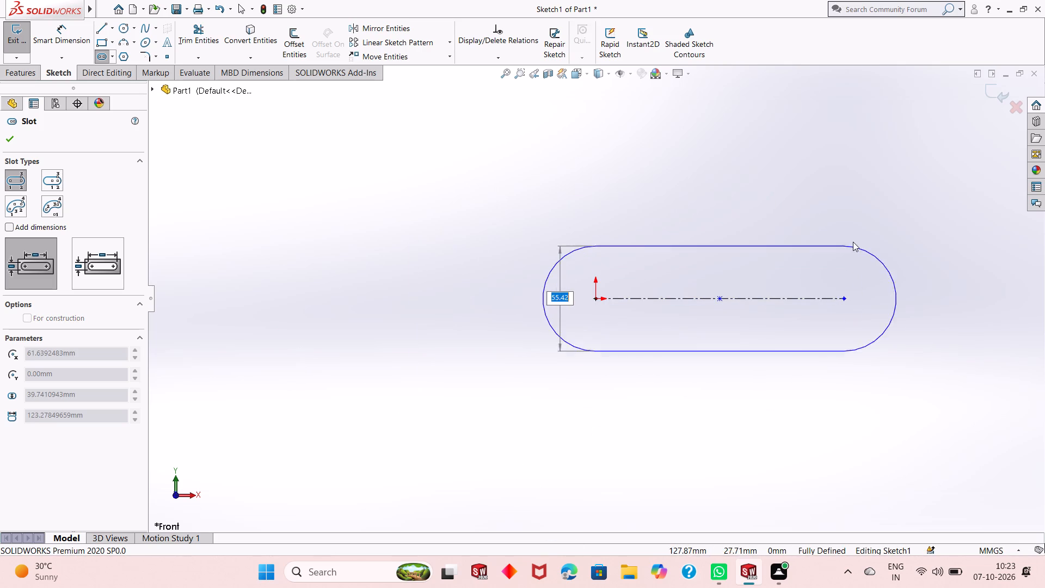
pyautogui.click(853, 242)
pyautogui.scroll(4, 587, 339)
pyautogui.scroll(-2, 799, 317)
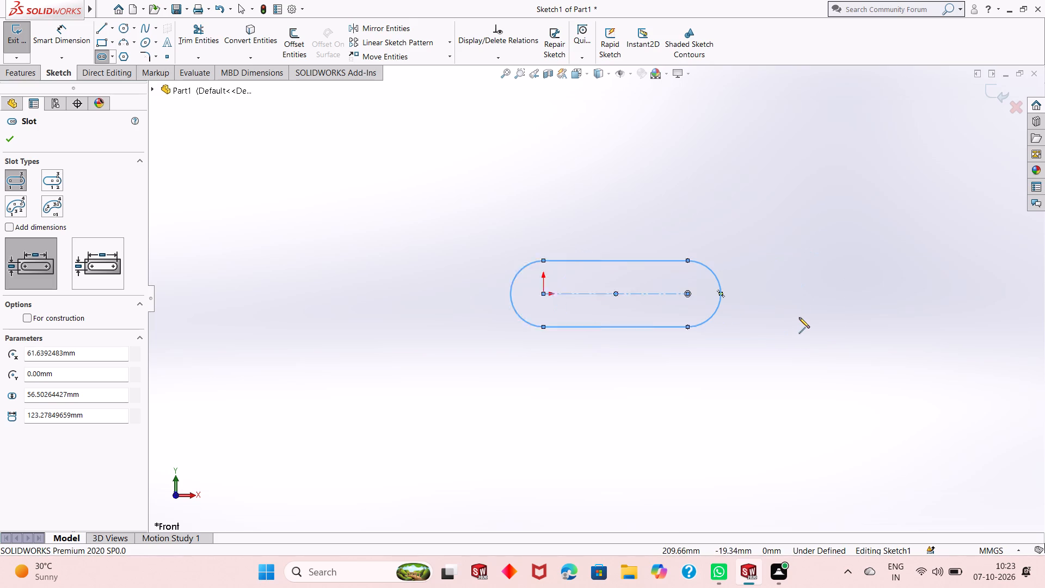
pyautogui.rightClick(322, 314)
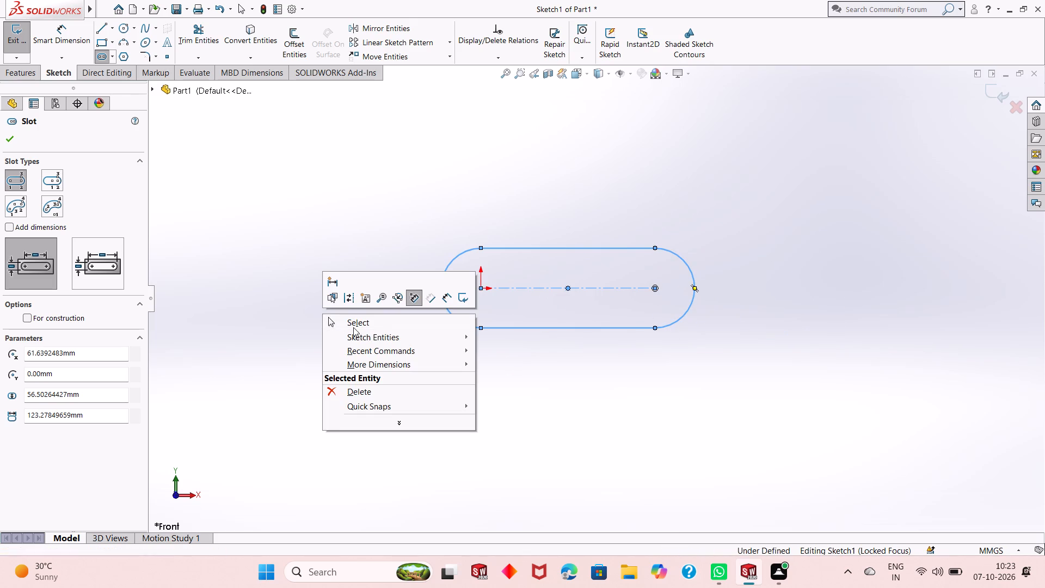
pyautogui.click(356, 318)
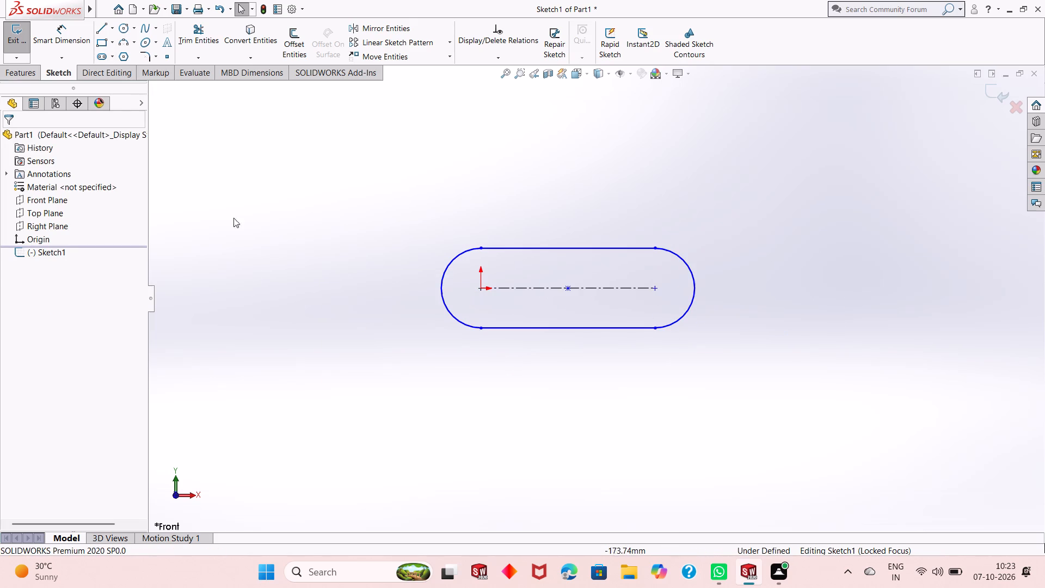
# Dimension the slot's centre-to-centre length below the profile.
pyautogui.click(66, 36)
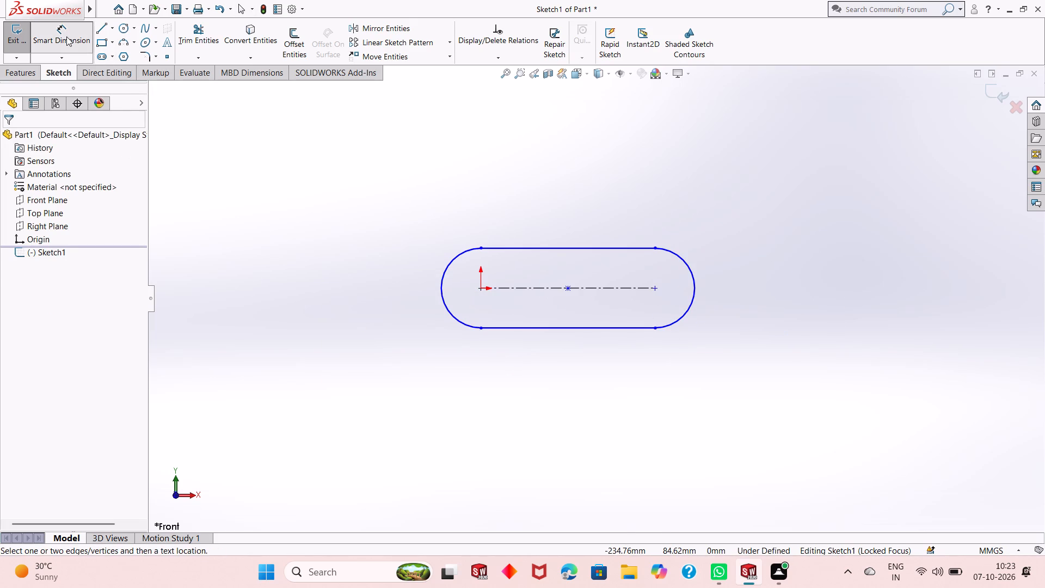
pyautogui.click(546, 287)
pyautogui.click(537, 408)
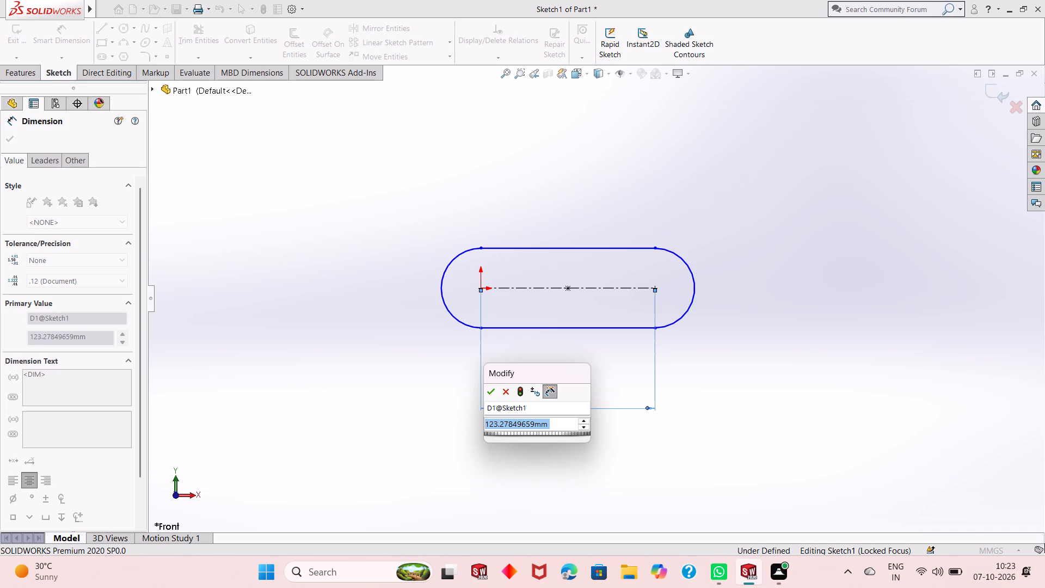
pyautogui.press('Escape')
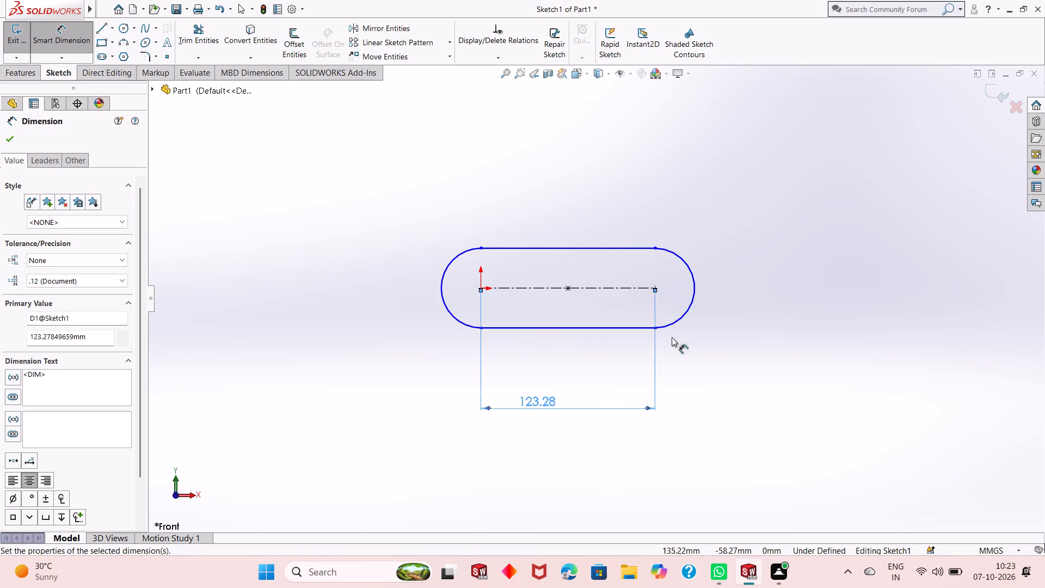
pyautogui.press('Escape')
pyautogui.press('Escape')
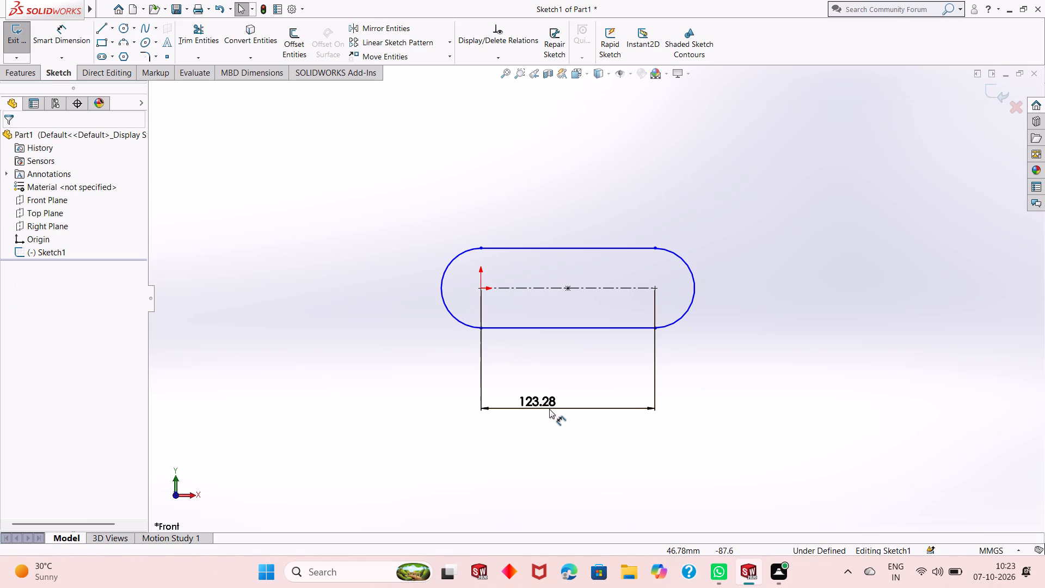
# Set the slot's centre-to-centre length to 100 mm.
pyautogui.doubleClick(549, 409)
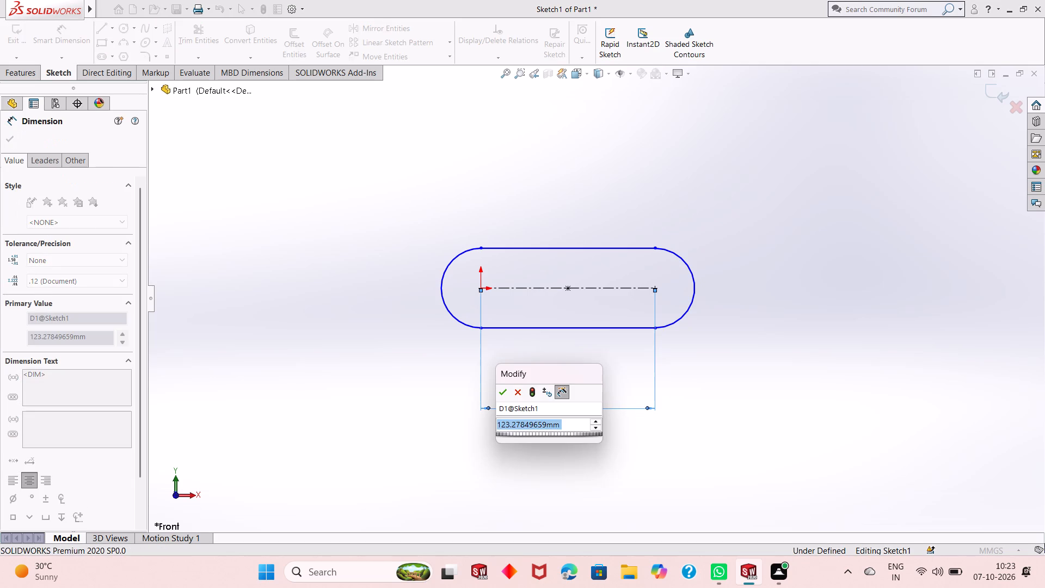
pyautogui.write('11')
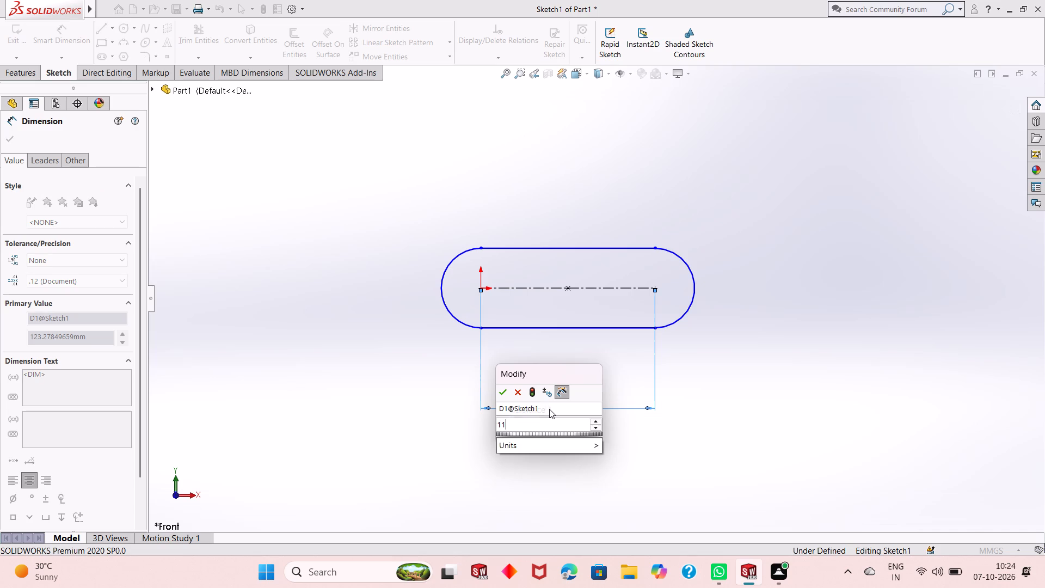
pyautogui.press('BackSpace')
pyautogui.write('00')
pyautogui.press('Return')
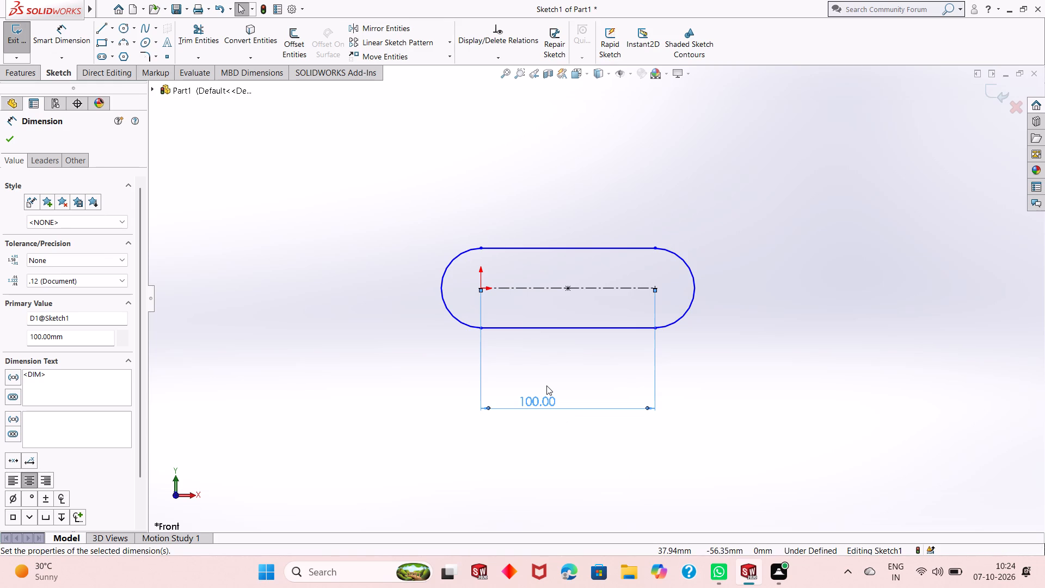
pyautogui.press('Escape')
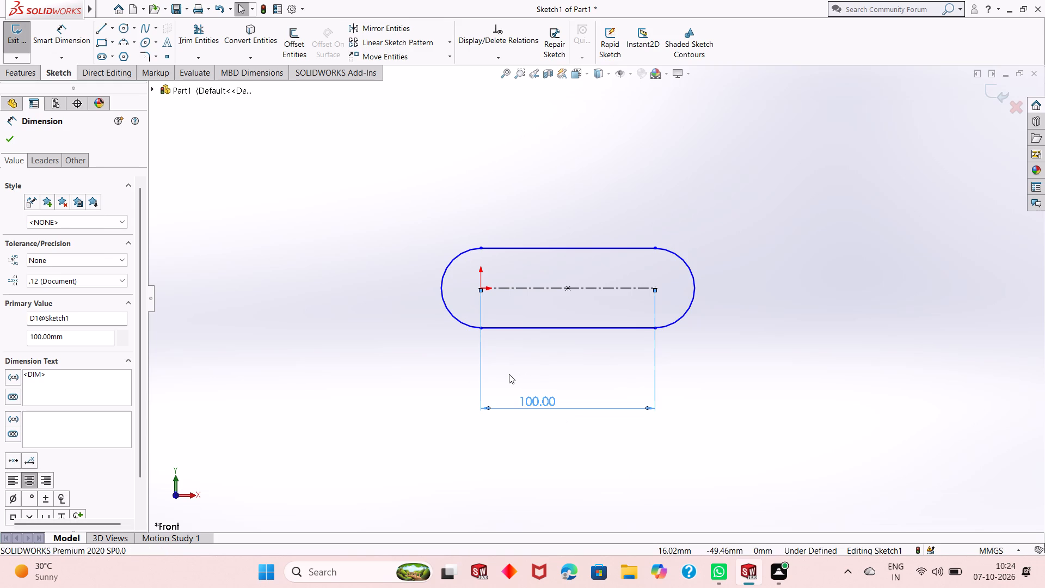
# Add a radius dimension of 50 mm to the slot's end arc around the origin.
pyautogui.scroll(2, 527, 324)
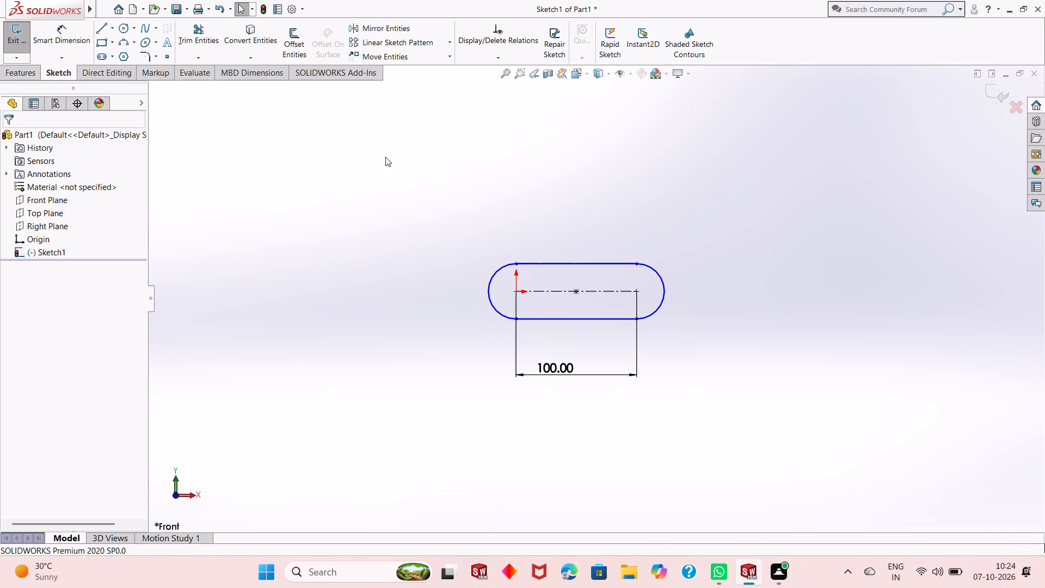
pyautogui.click(60, 34)
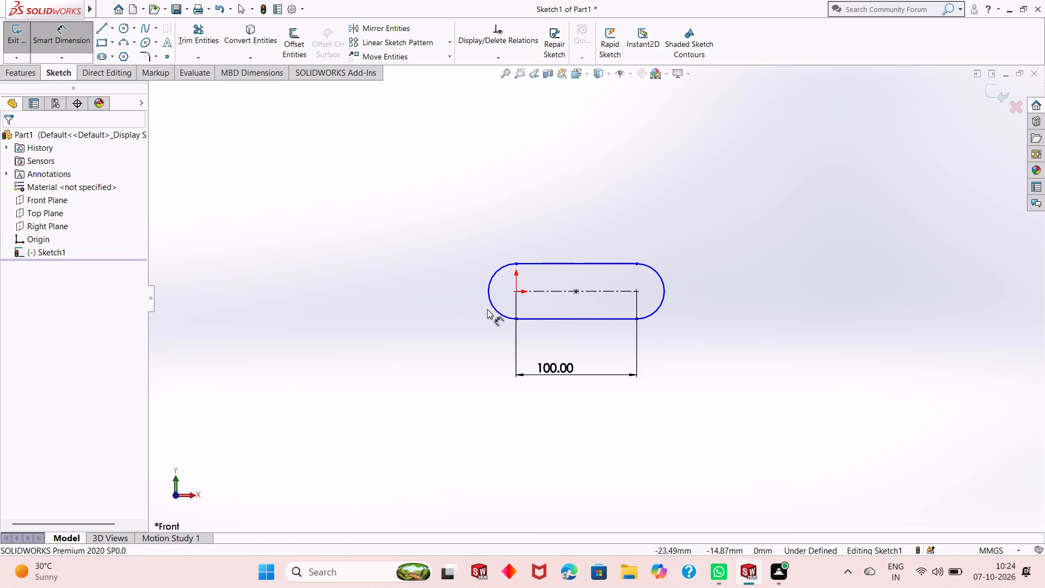
pyautogui.click(496, 308)
pyautogui.click(395, 375)
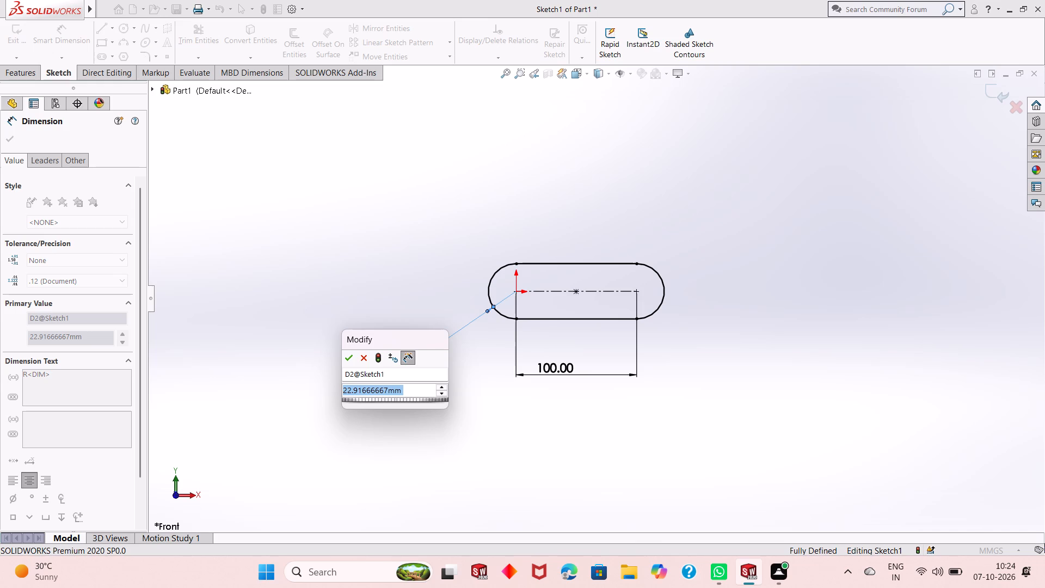
pyautogui.write('50')
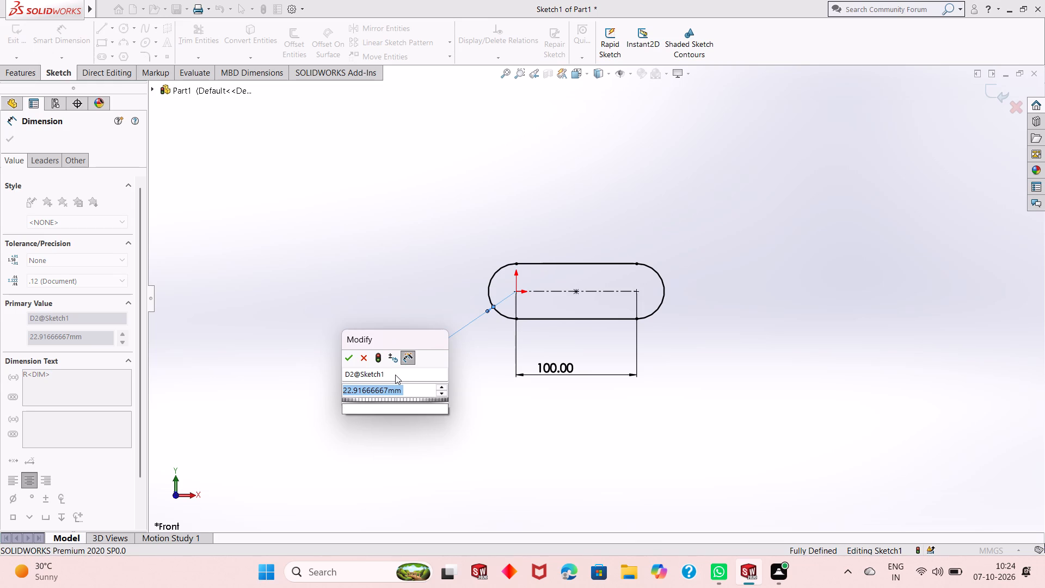
pyautogui.press('Return')
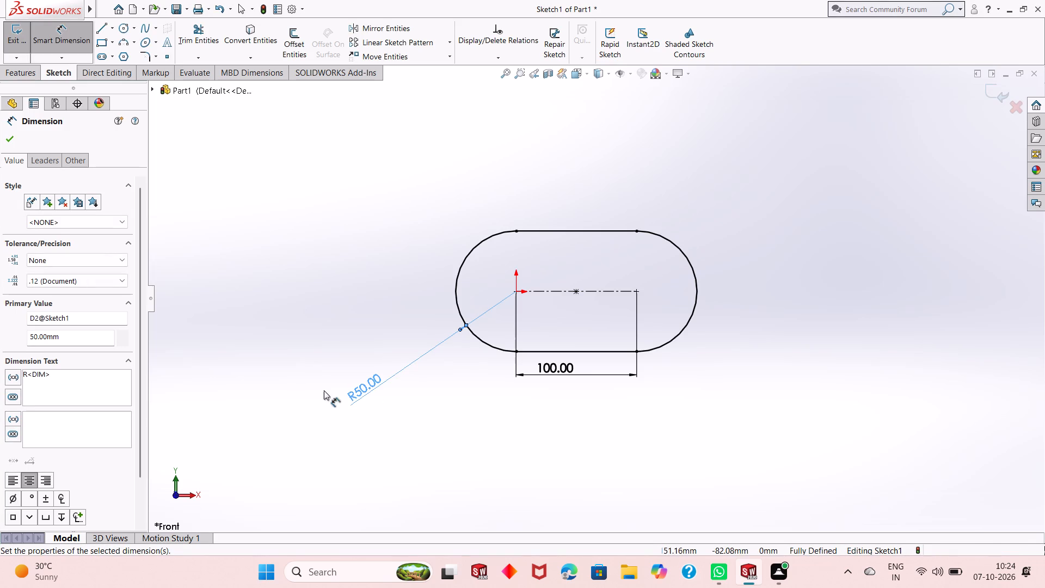
# Set the slot's end arc radius to 25 mm.
pyautogui.doubleClick(355, 393)
pyautogui.write('25')
pyautogui.press('Return')
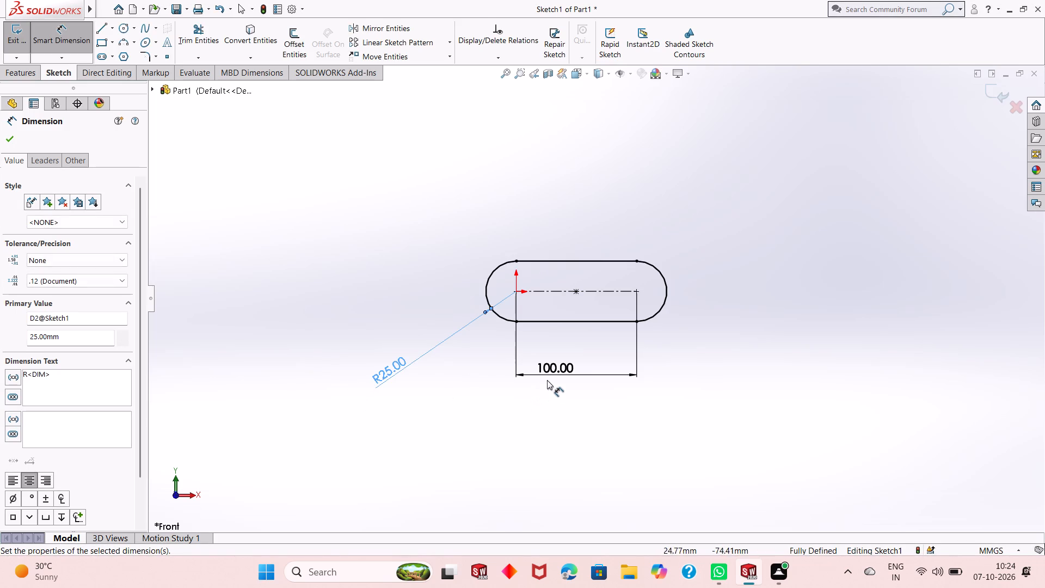
# Set the slot's centre-to-centre length to 90 mm and finish dimensioning.
pyautogui.scroll(1, 587, 350)
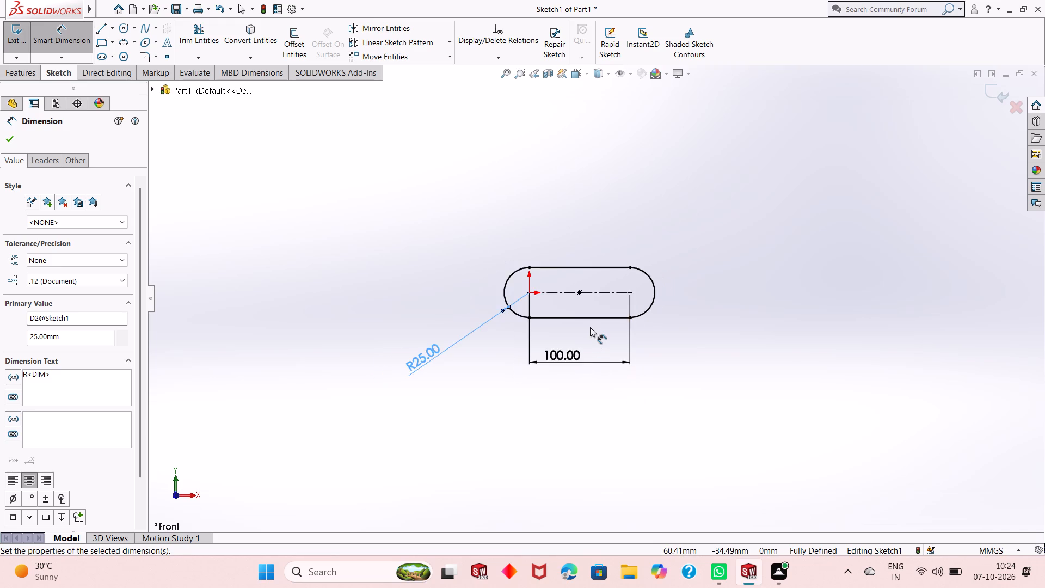
pyautogui.scroll(-2, 590, 327)
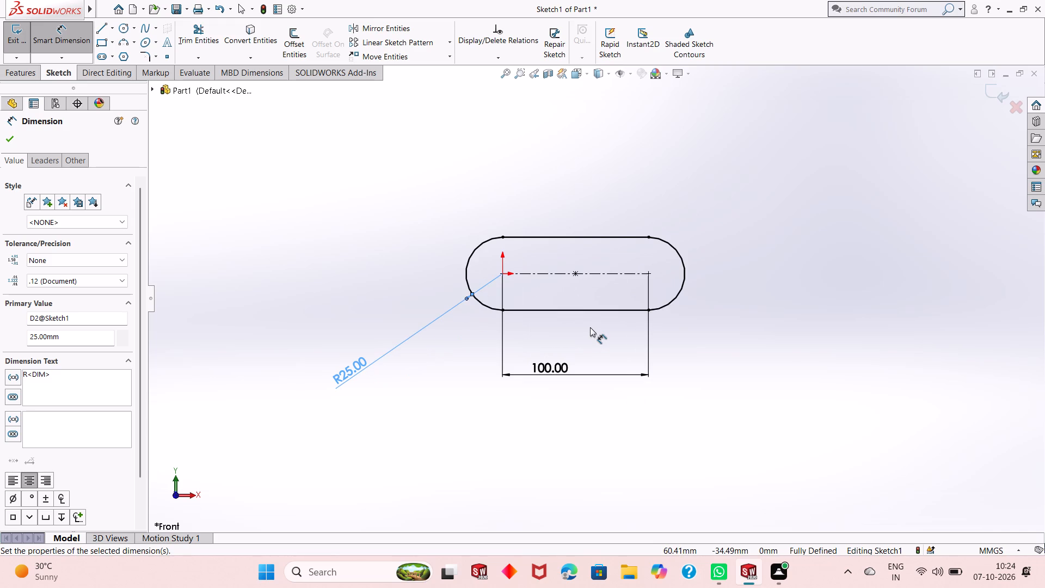
pyautogui.doubleClick(563, 366)
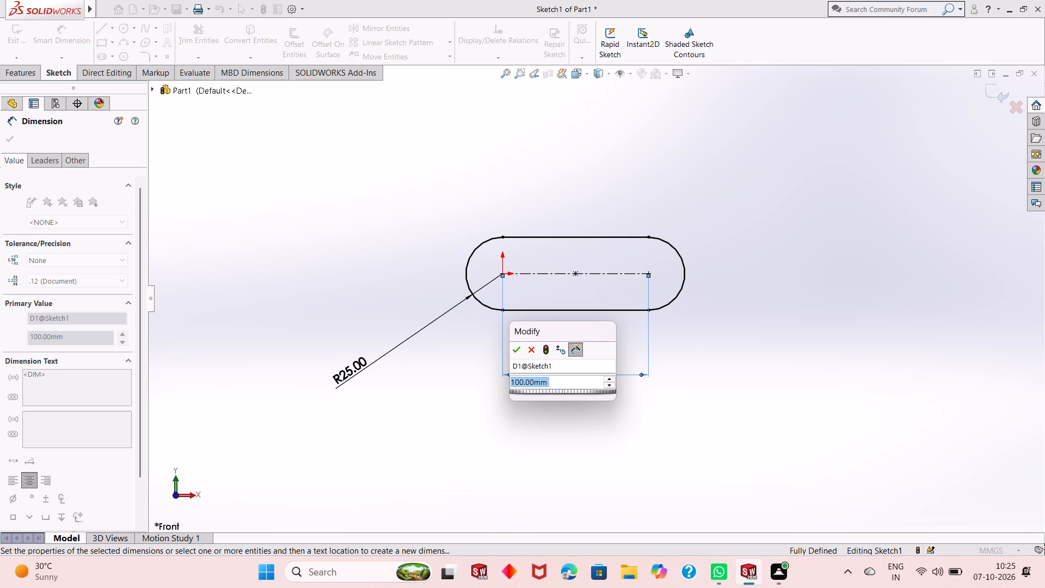
pyautogui.write('90')
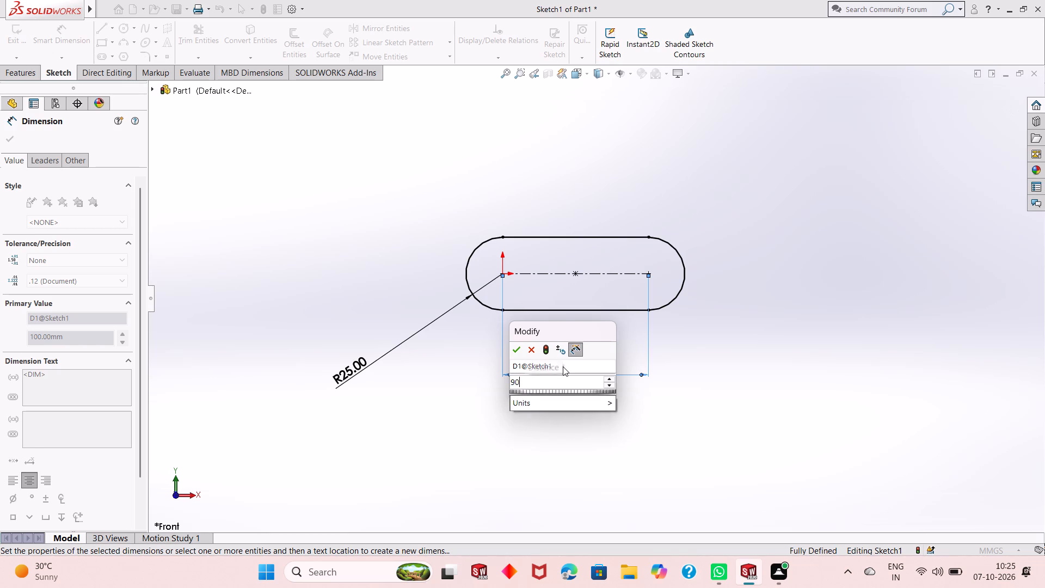
pyautogui.press('Return')
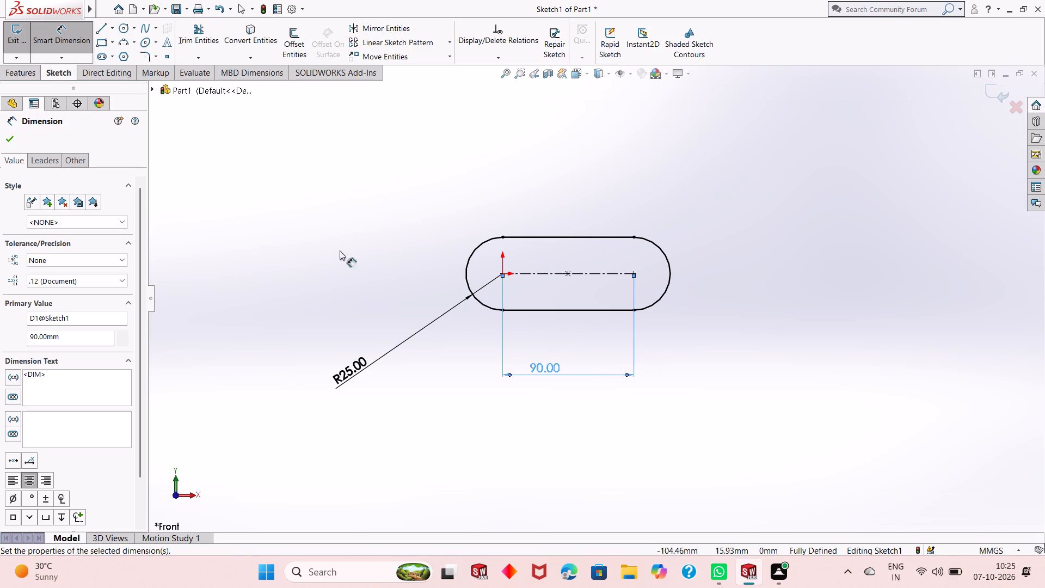
pyautogui.rightClick(335, 267)
pyautogui.click(371, 301)
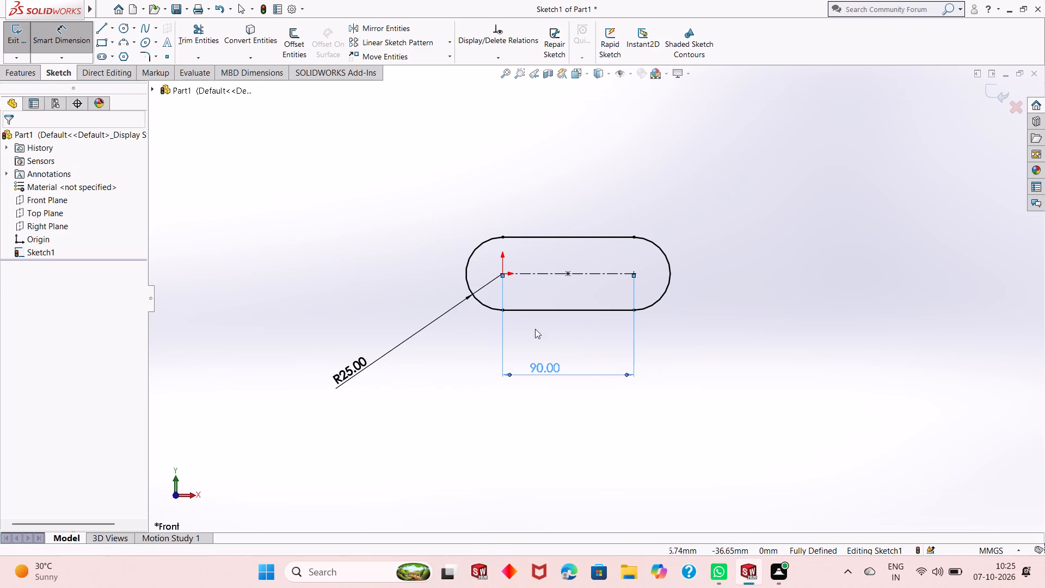
pyautogui.click(581, 346)
# Draw a second straight slot inside the first, sharing its two centre points, about 34 mm wide.
pyautogui.scroll(-2, 581, 307)
pyautogui.scroll(1, 573, 357)
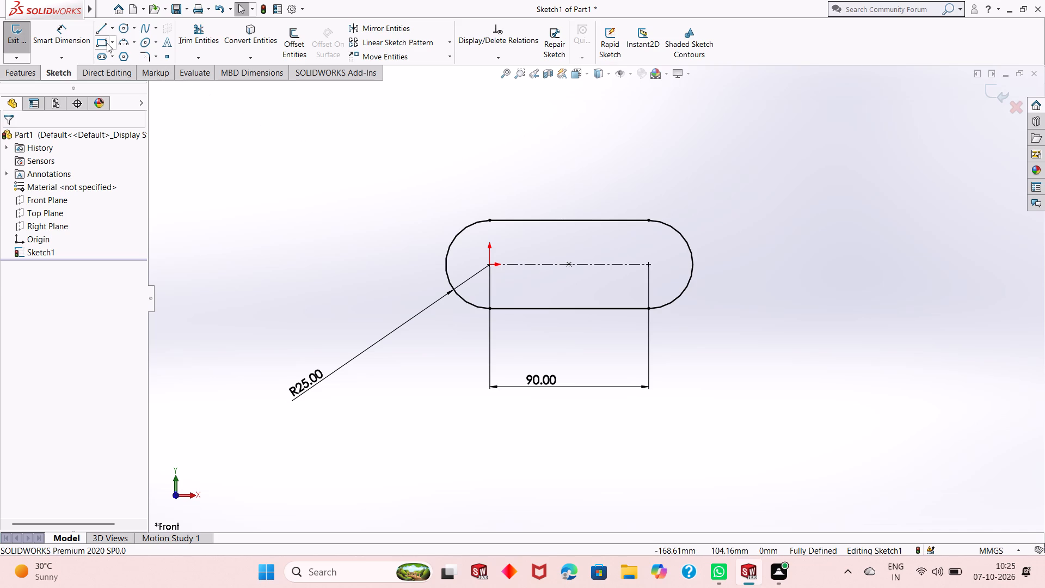
pyautogui.click(102, 56)
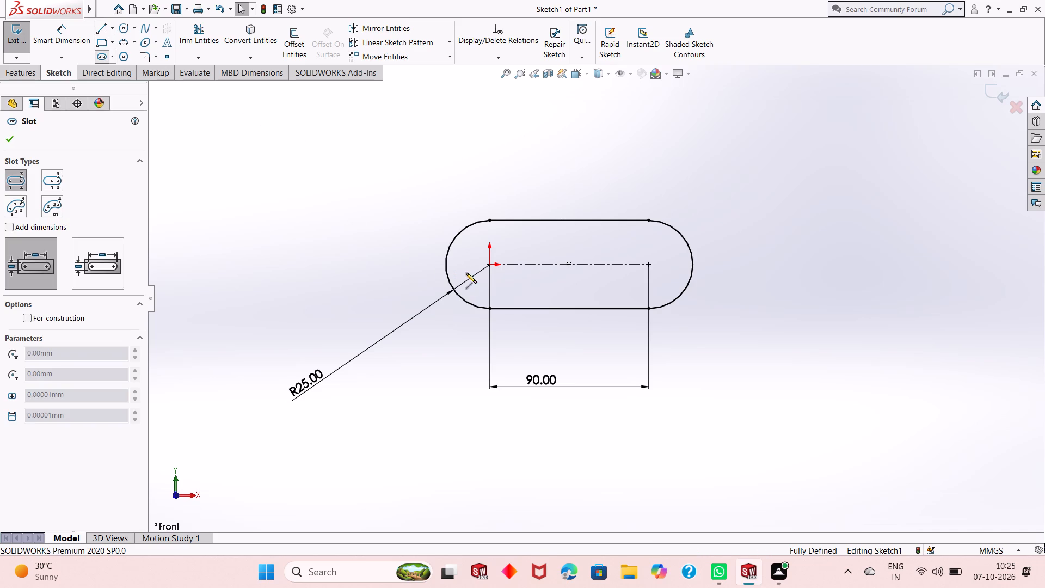
pyautogui.click(488, 264)
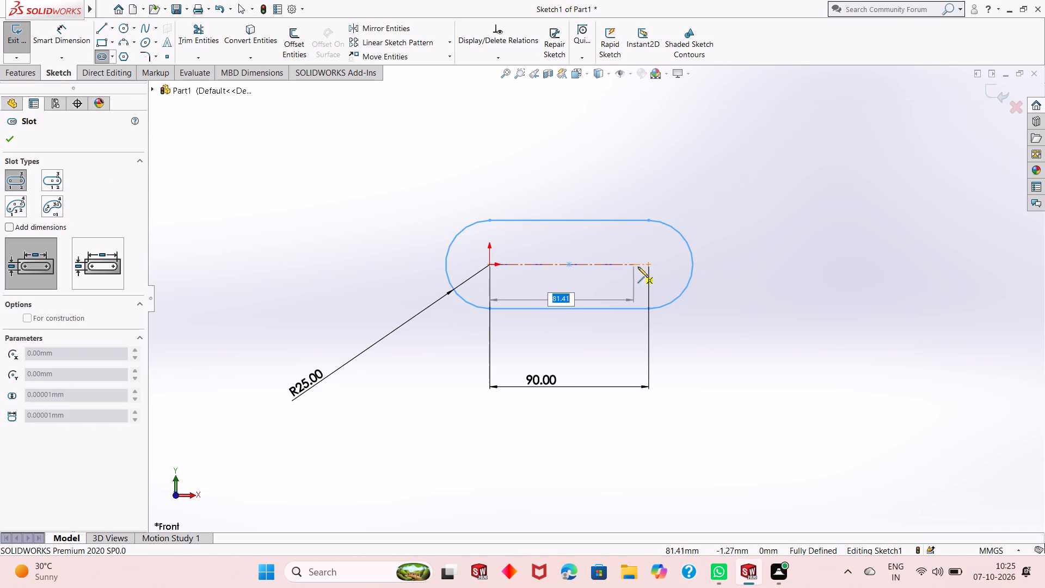
pyautogui.click(649, 264)
pyautogui.click(647, 234)
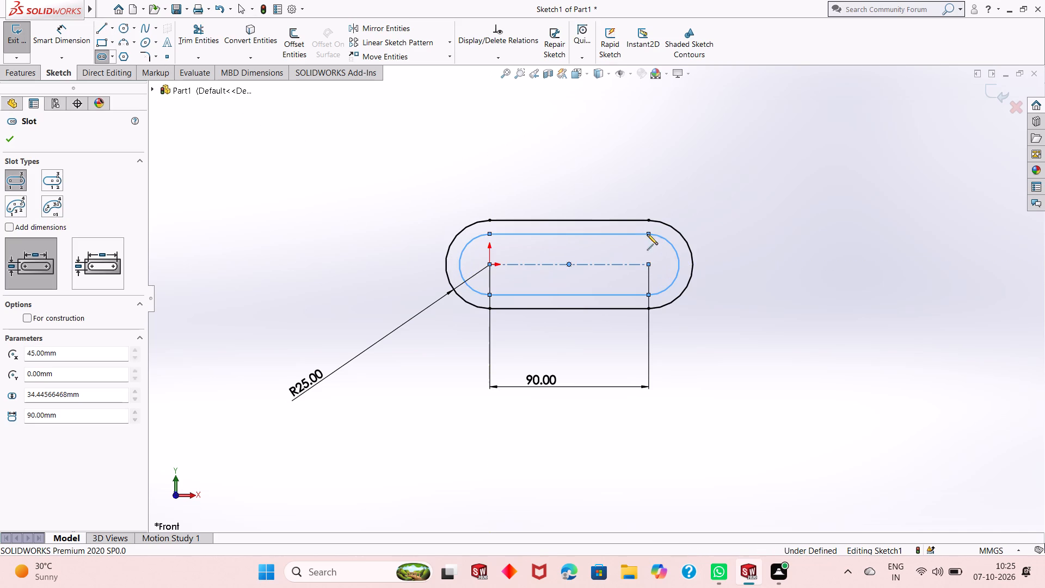
pyautogui.rightClick(322, 236)
pyautogui.click(339, 240)
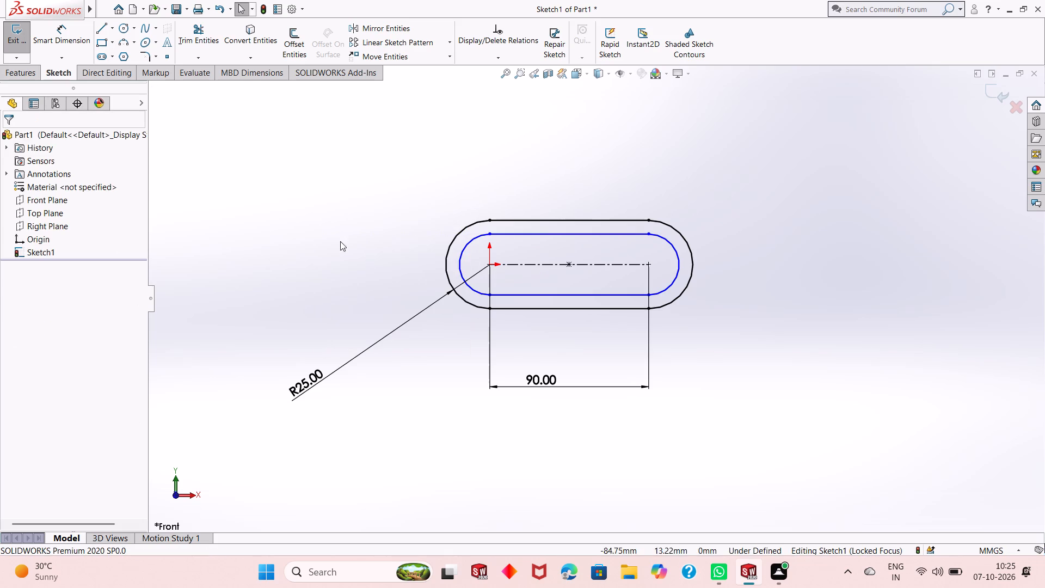
# Dimension the inner slot's end arc around the origin with an 18 mm radius and finish dimensioning.
pyautogui.click(82, 38)
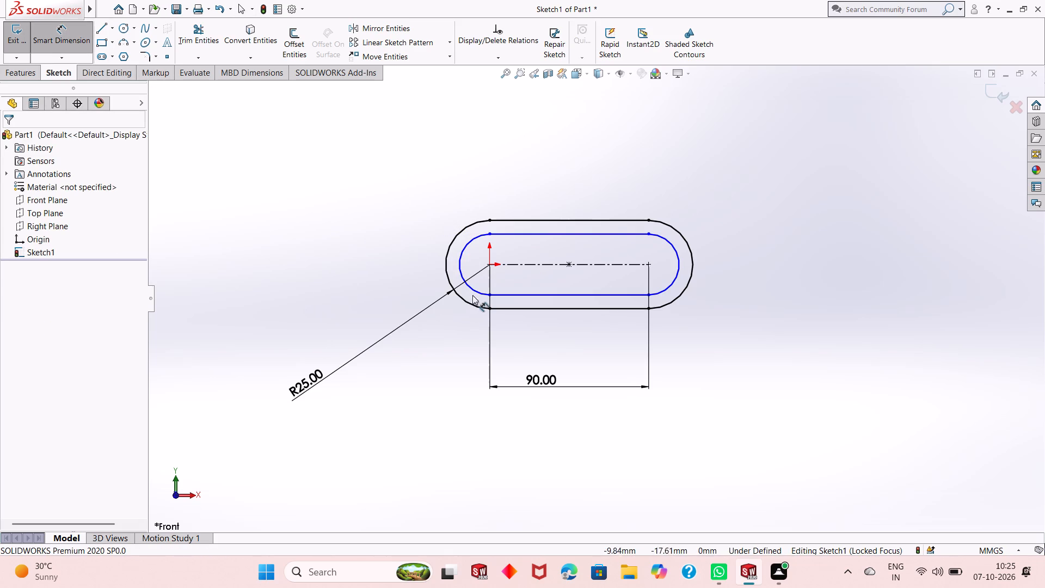
pyautogui.click(475, 290)
pyautogui.click(405, 362)
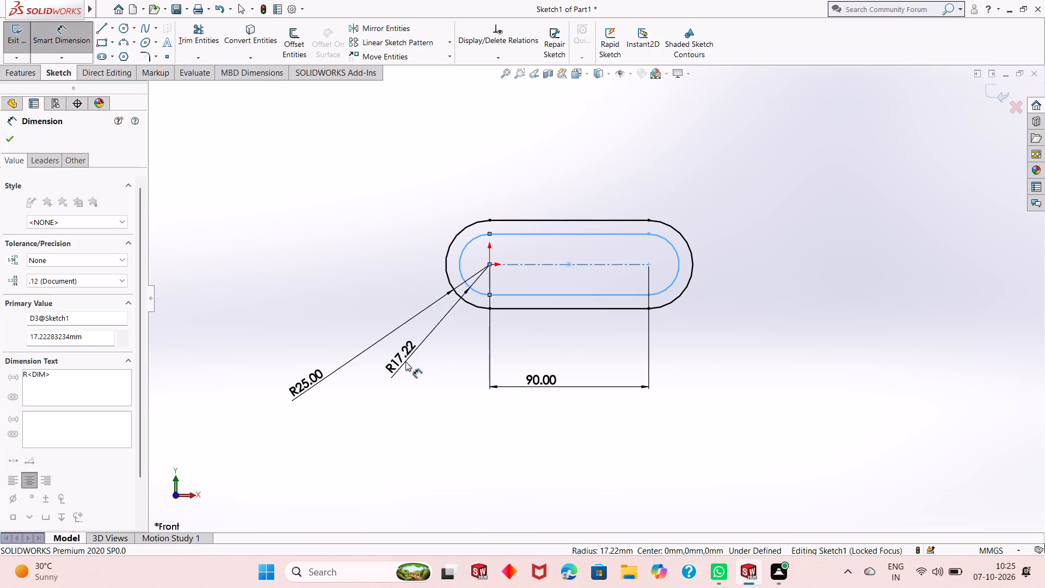
pyautogui.press('3')
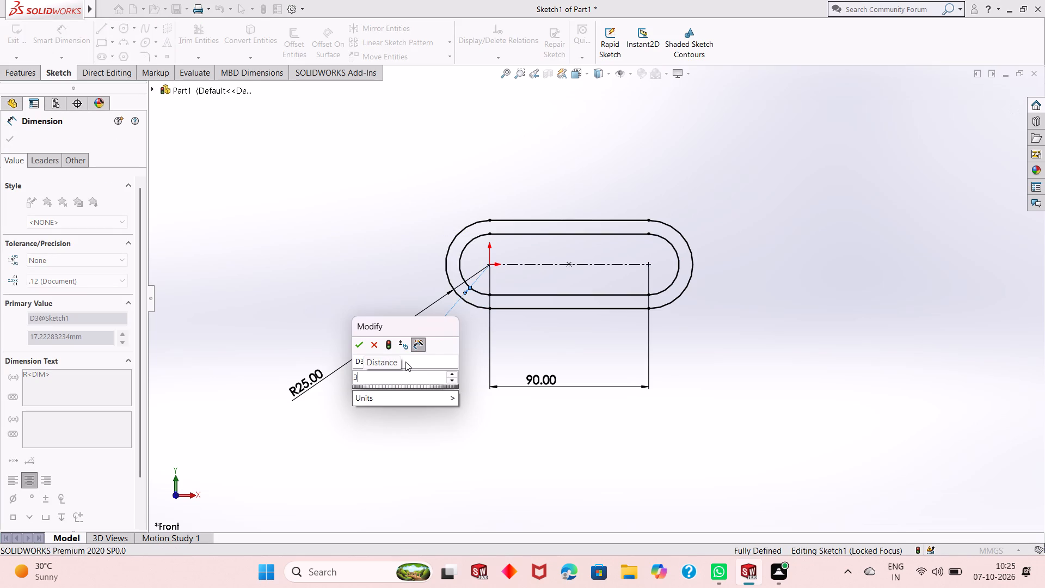
pyautogui.press('BackSpace')
pyautogui.press('BackSpace')
pyautogui.write('18')
pyautogui.press('Return')
pyautogui.scroll(1, 584, 307)
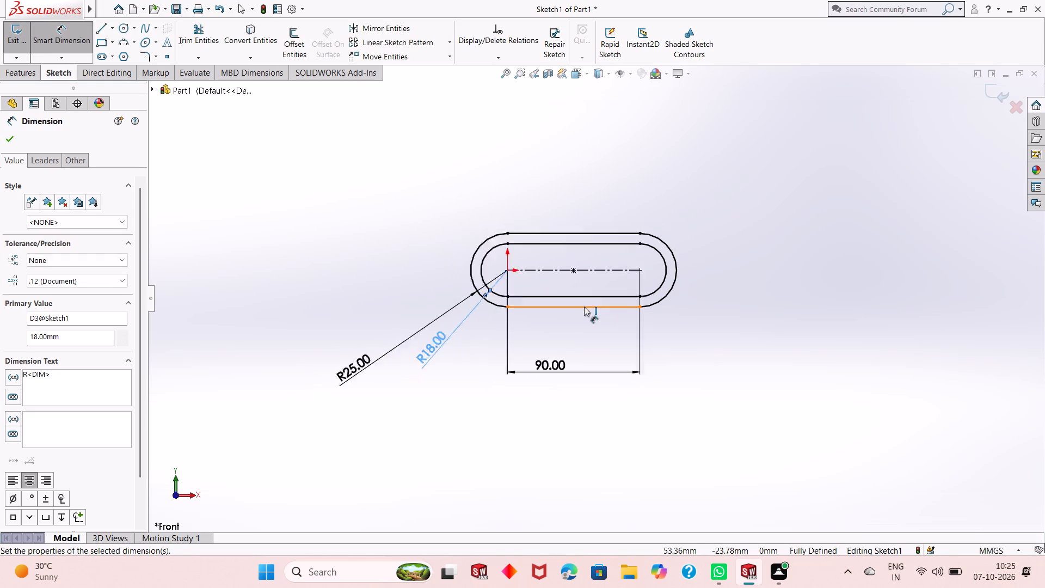
pyautogui.scroll(2, 584, 307)
pyautogui.scroll(-2, 583, 307)
pyautogui.rightClick(701, 303)
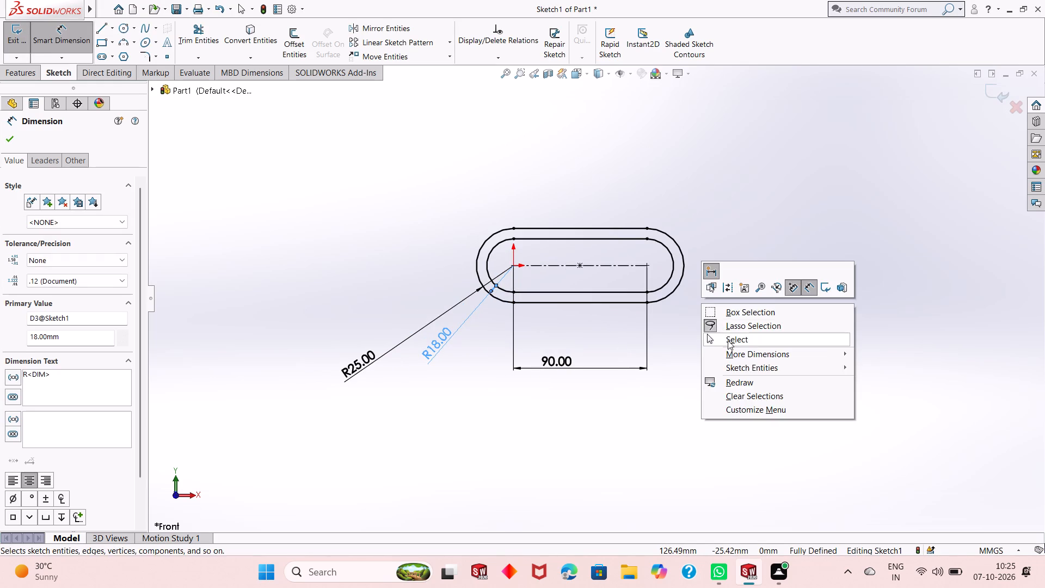
pyautogui.click(728, 340)
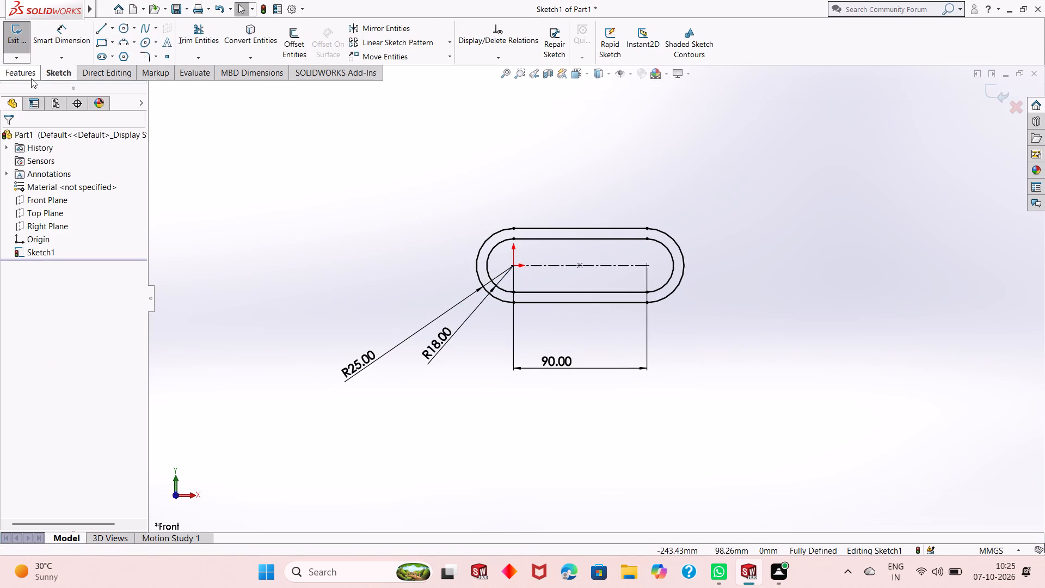
# Extrude the ring between the two slots as a blind boss 50 mm deep, in the reversed direction.
pyautogui.click(31, 78)
pyautogui.click(24, 44)
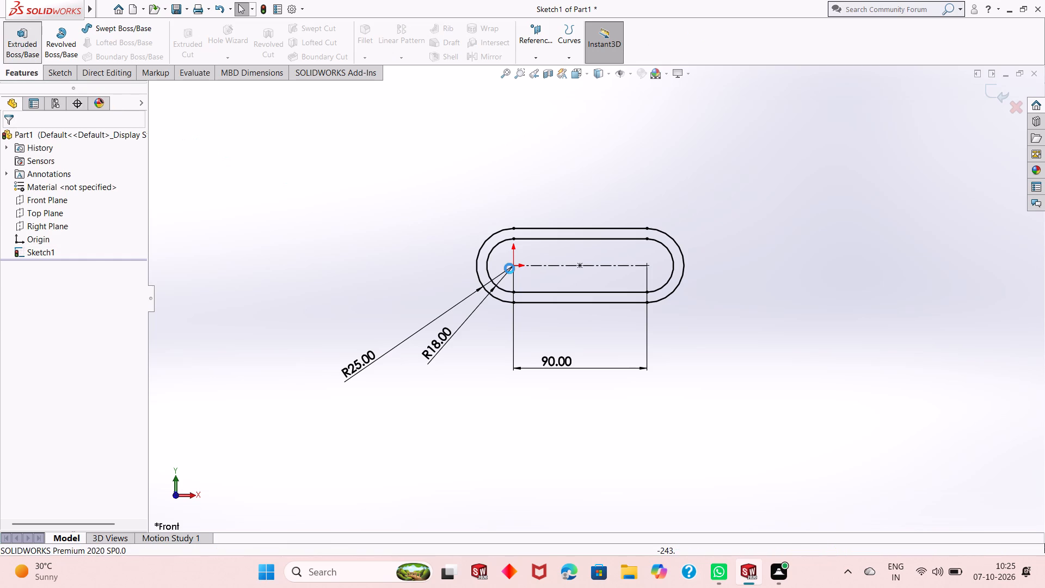
pyautogui.scroll(3, 522, 291)
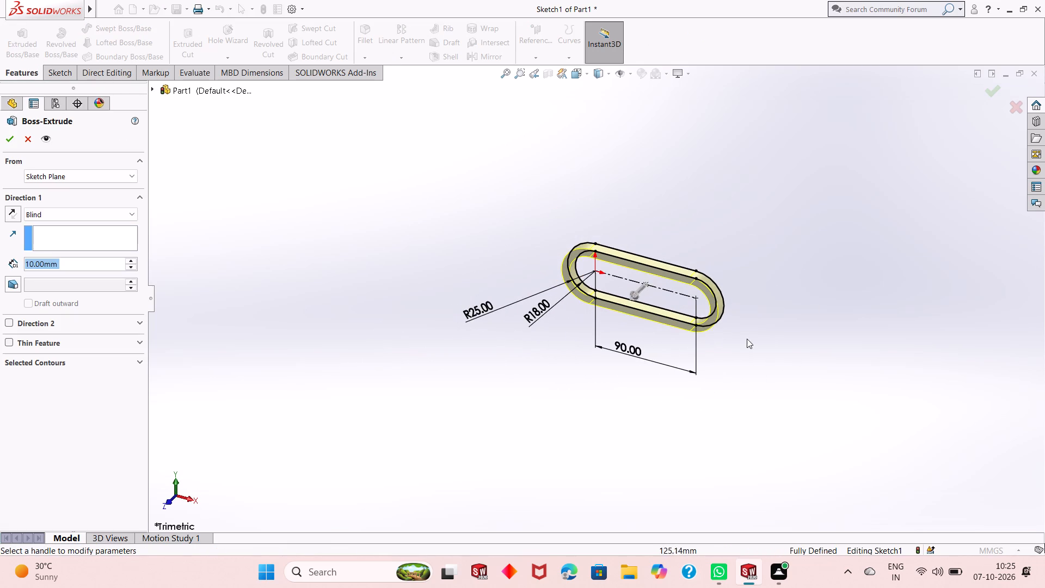
pyautogui.scroll(-2, 752, 339)
pyautogui.click(11, 214)
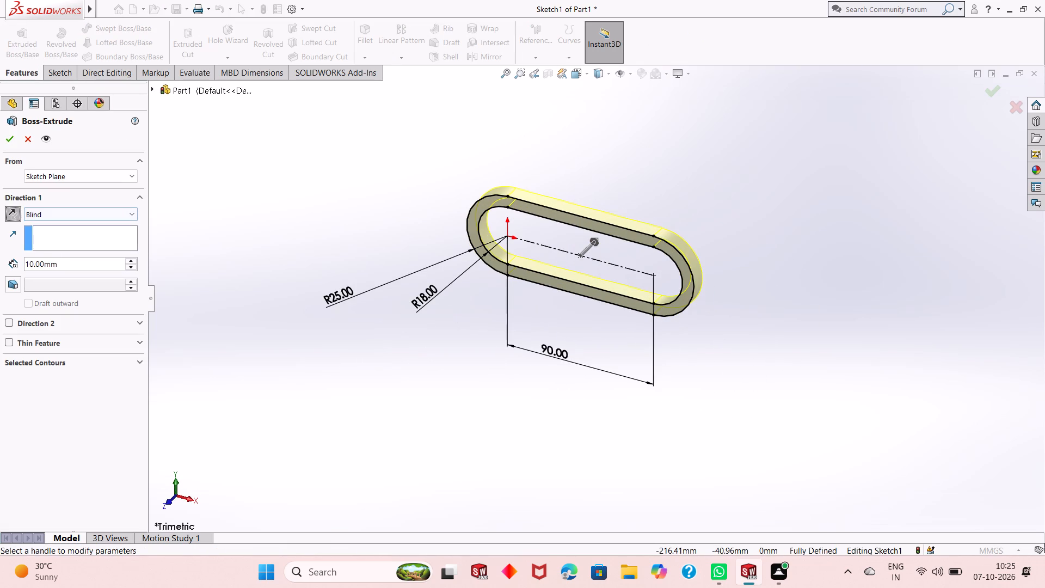
pyautogui.tripleClick(59, 265)
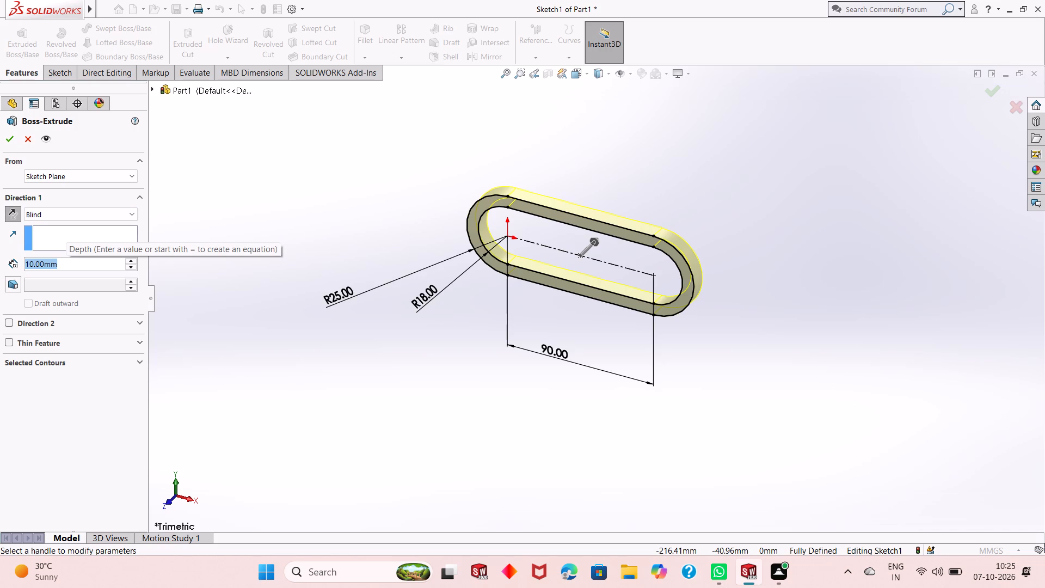
pyautogui.write('50')
pyautogui.press('Return')
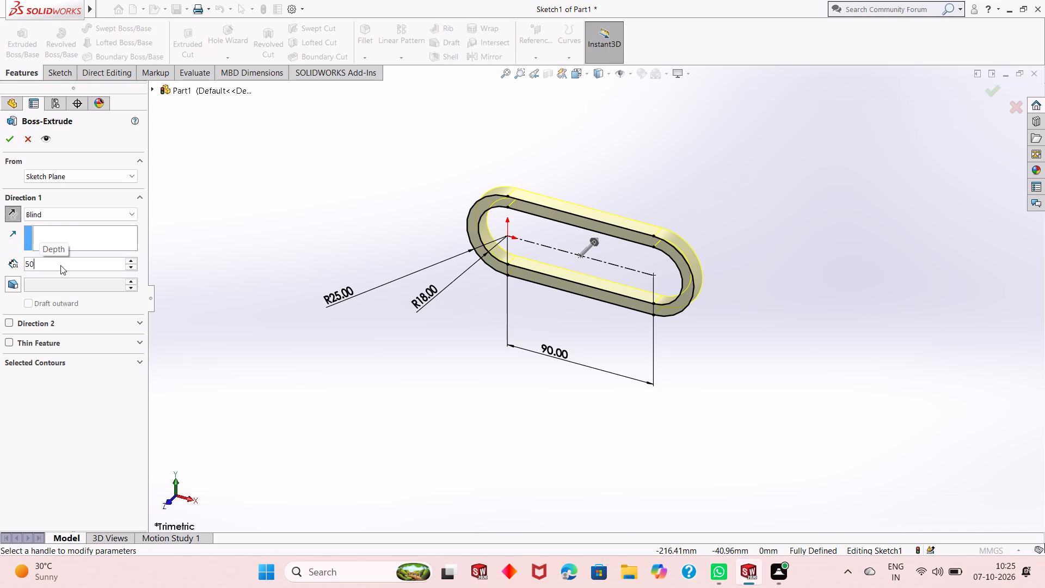
pyautogui.click(12, 141)
pyautogui.scroll(1, 574, 360)
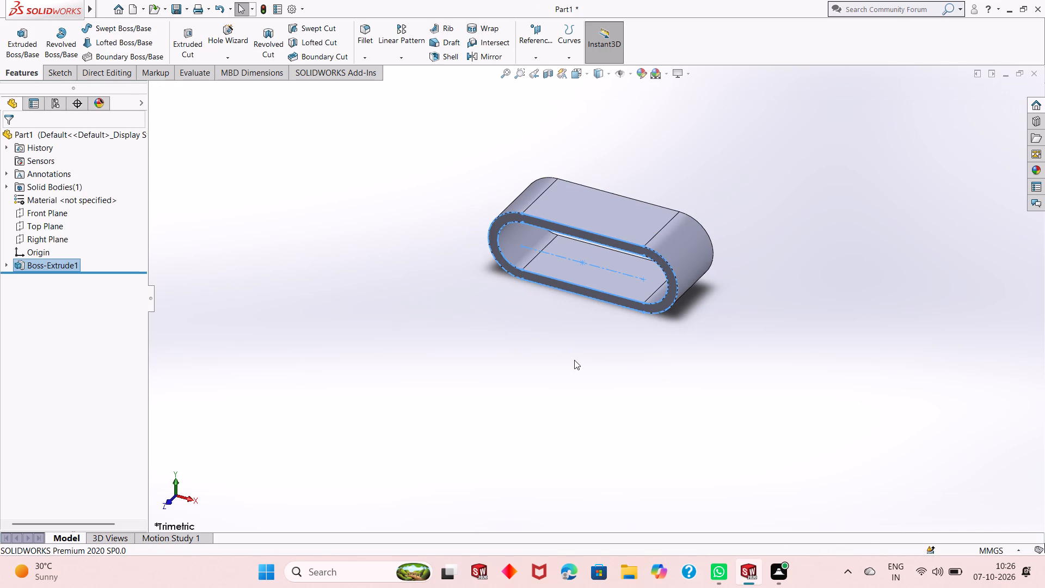
pyautogui.click(574, 358)
# Examine the extruded slot ring from several angles, ending with a view straight onto its front face.
pyautogui.scroll(1, 609, 309)
pyautogui.scroll(-4, 656, 212)
pyautogui.scroll(1, 592, 339)
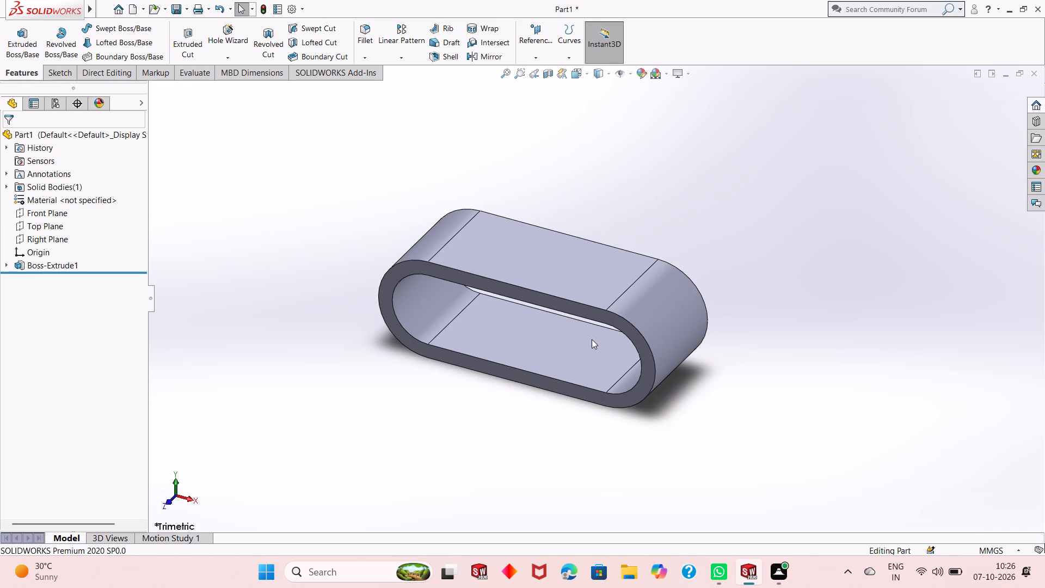
pyautogui.moveTo(534, 431); pyautogui.dragTo(613, 341, button='middle')
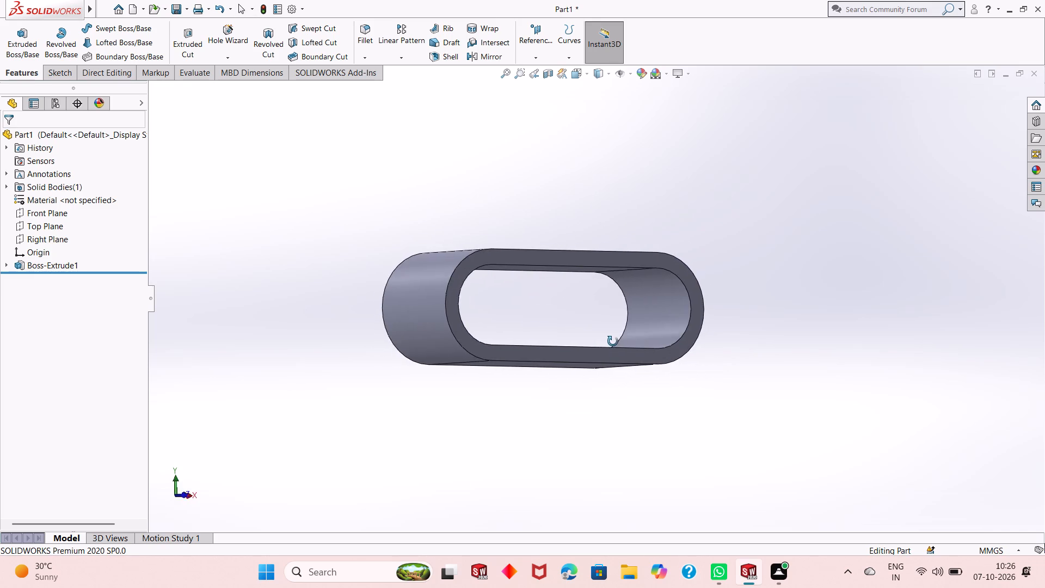
pyautogui.moveTo(613, 341); pyautogui.dragTo(530, 384, button='middle')
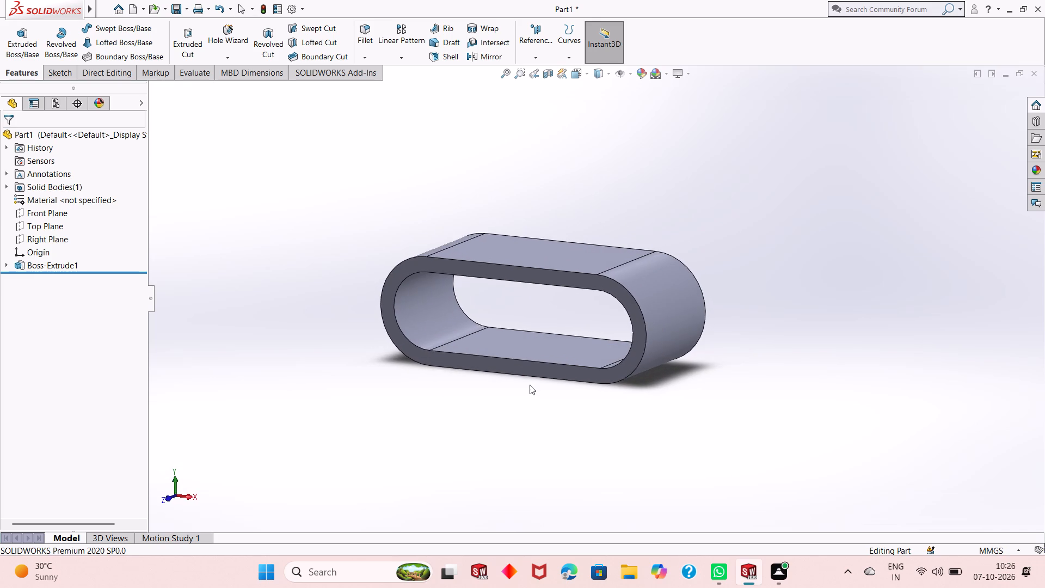
pyautogui.scroll(-1, 535, 341)
pyautogui.scroll(1, 528, 358)
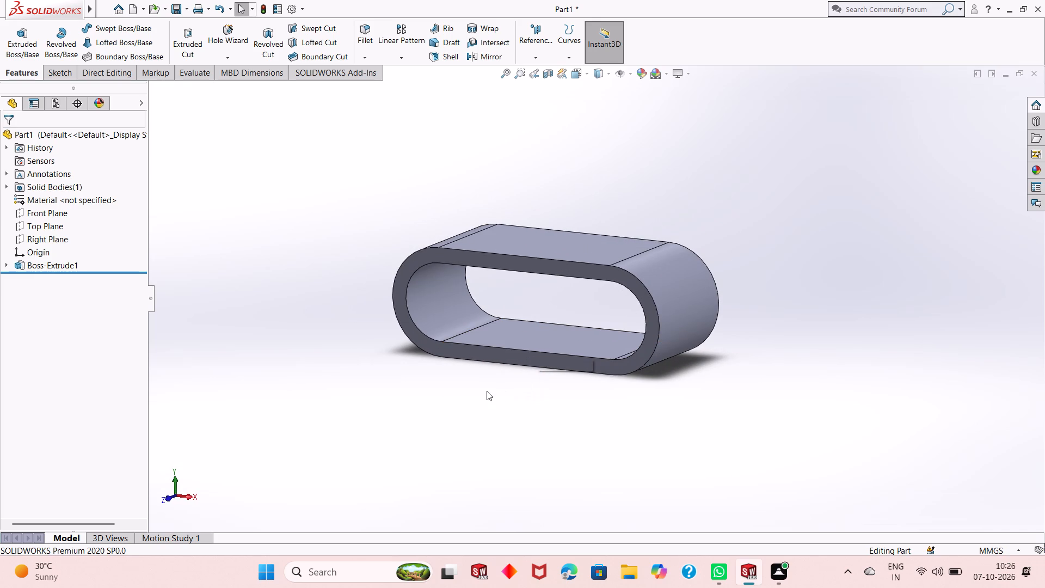
pyautogui.moveTo(487, 390); pyautogui.dragTo(490, 368, button='middle')
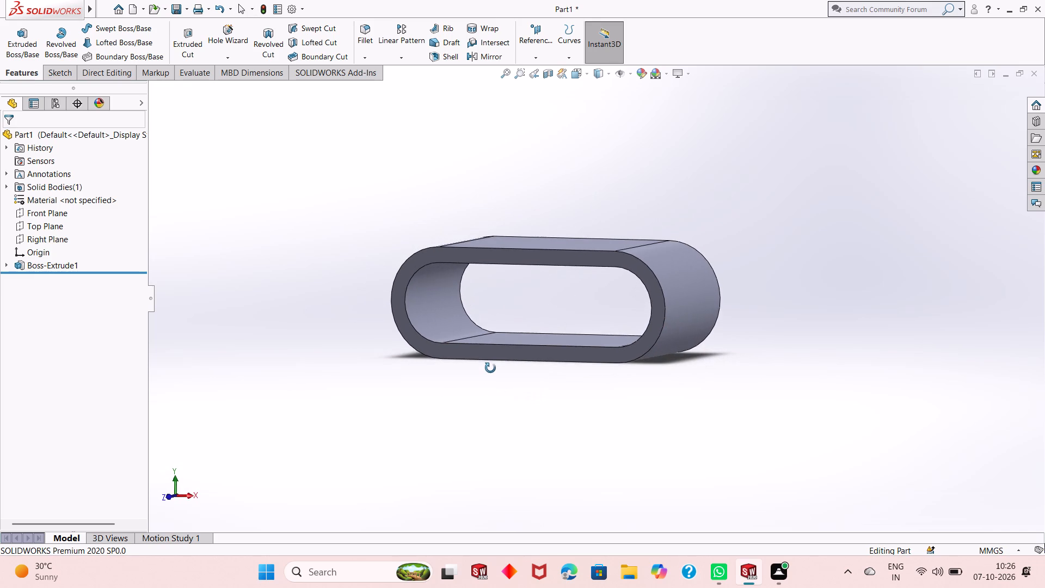
pyautogui.moveTo(490, 368); pyautogui.dragTo(493, 368, button='middle')
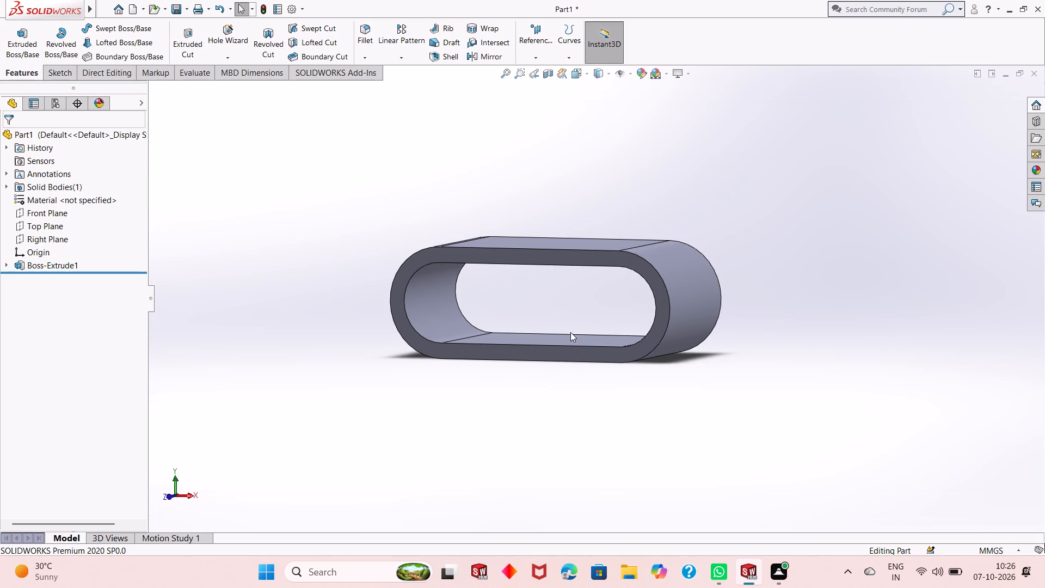
pyautogui.hotkey('ctrl', '8')
pyautogui.scroll(-3, 550, 278)
pyautogui.scroll(2, 550, 278)
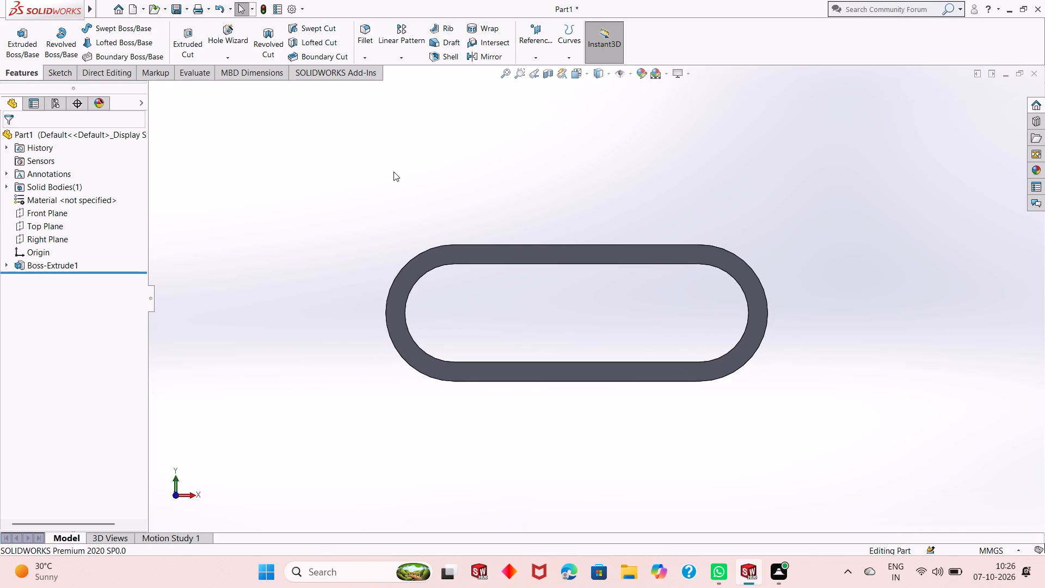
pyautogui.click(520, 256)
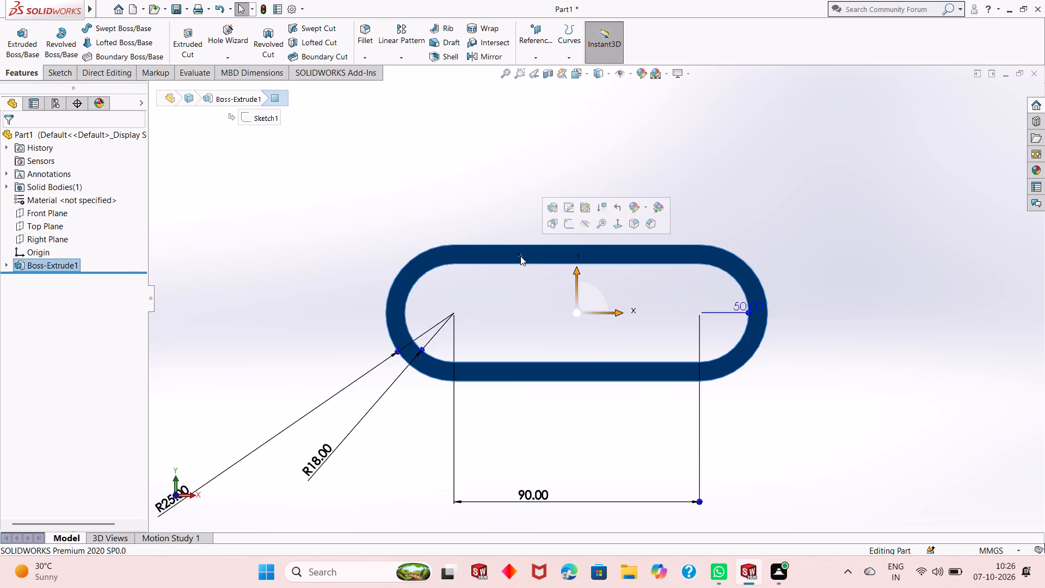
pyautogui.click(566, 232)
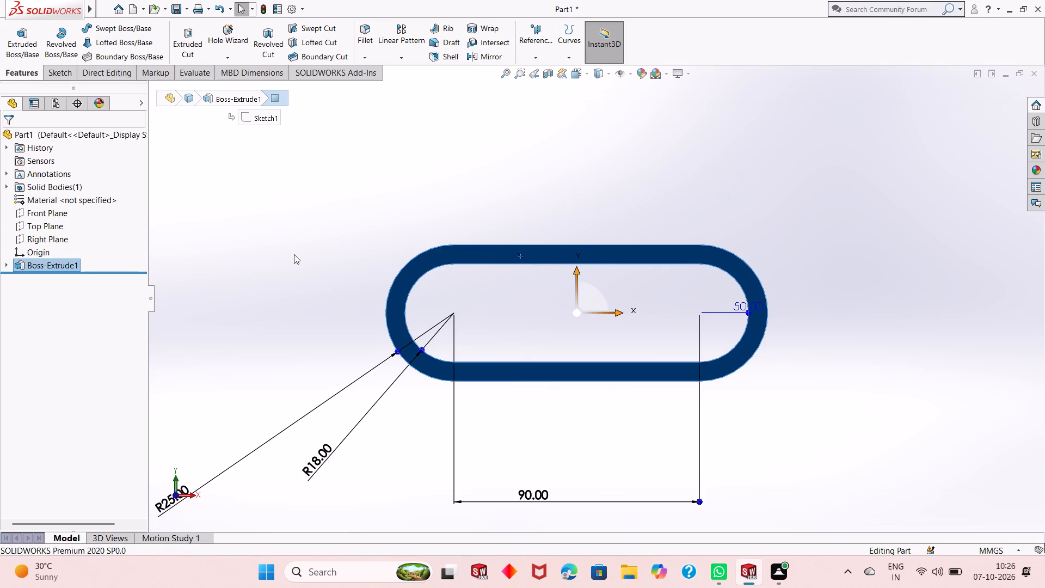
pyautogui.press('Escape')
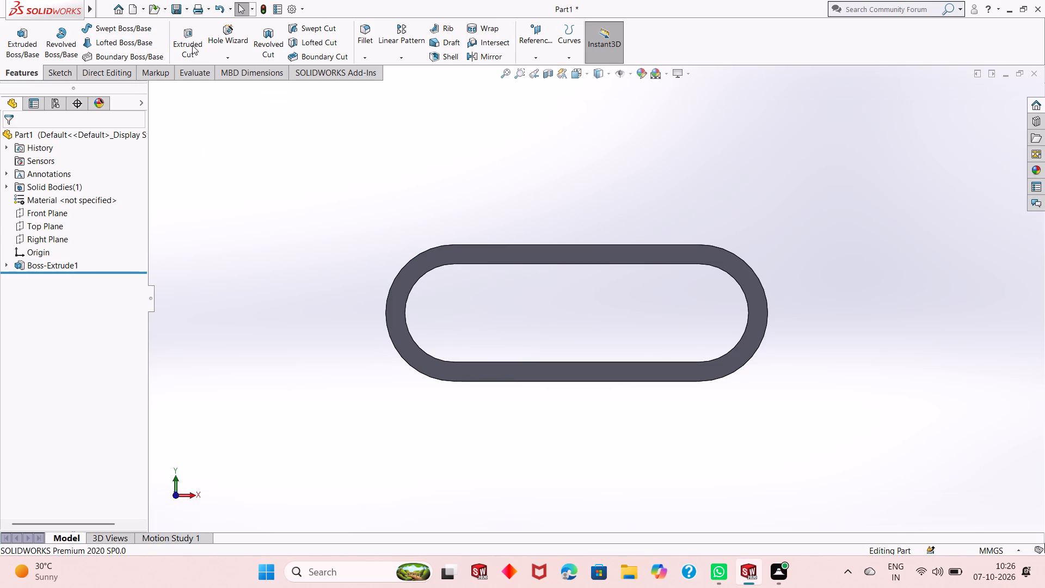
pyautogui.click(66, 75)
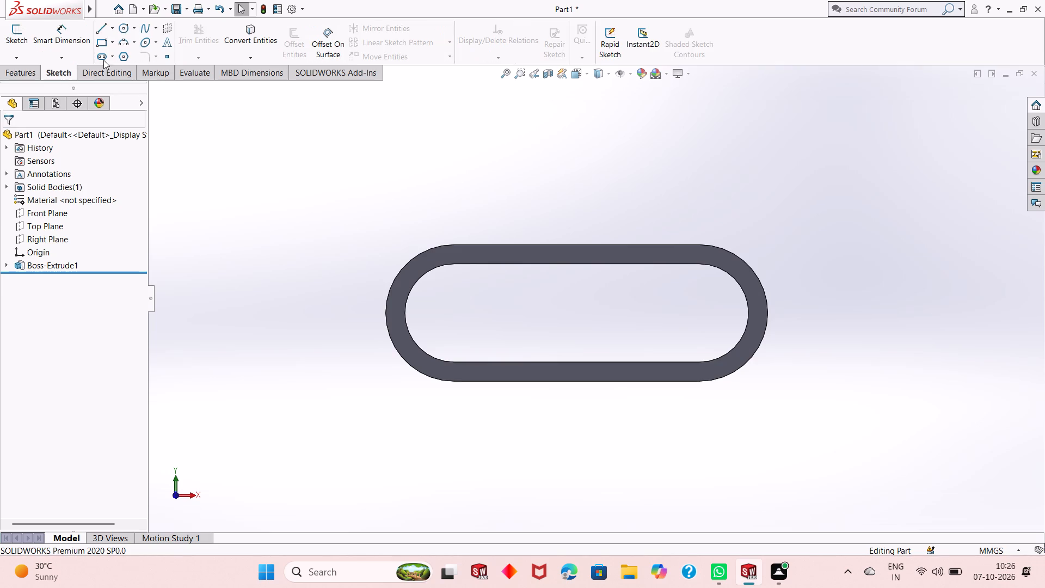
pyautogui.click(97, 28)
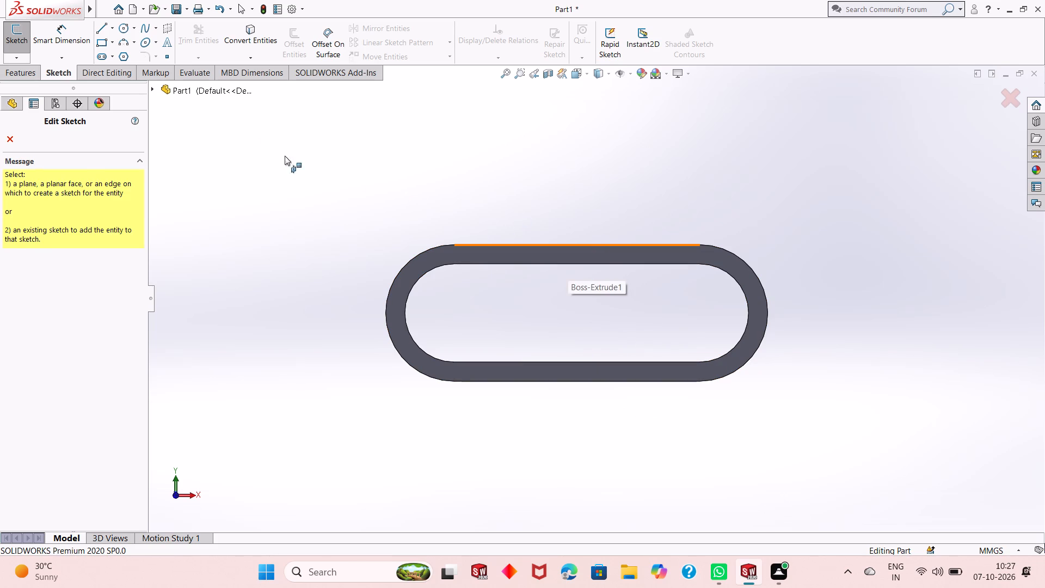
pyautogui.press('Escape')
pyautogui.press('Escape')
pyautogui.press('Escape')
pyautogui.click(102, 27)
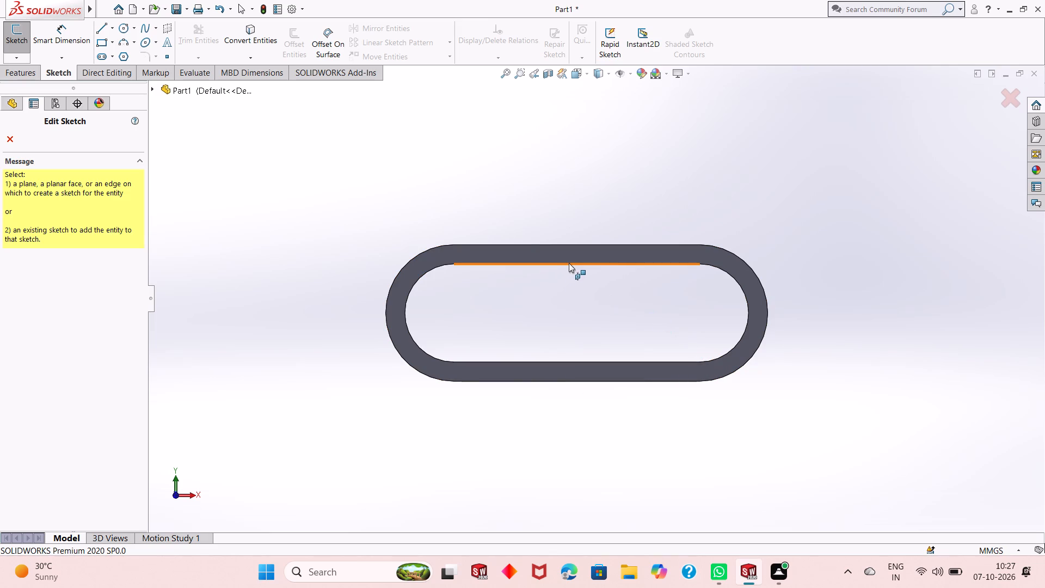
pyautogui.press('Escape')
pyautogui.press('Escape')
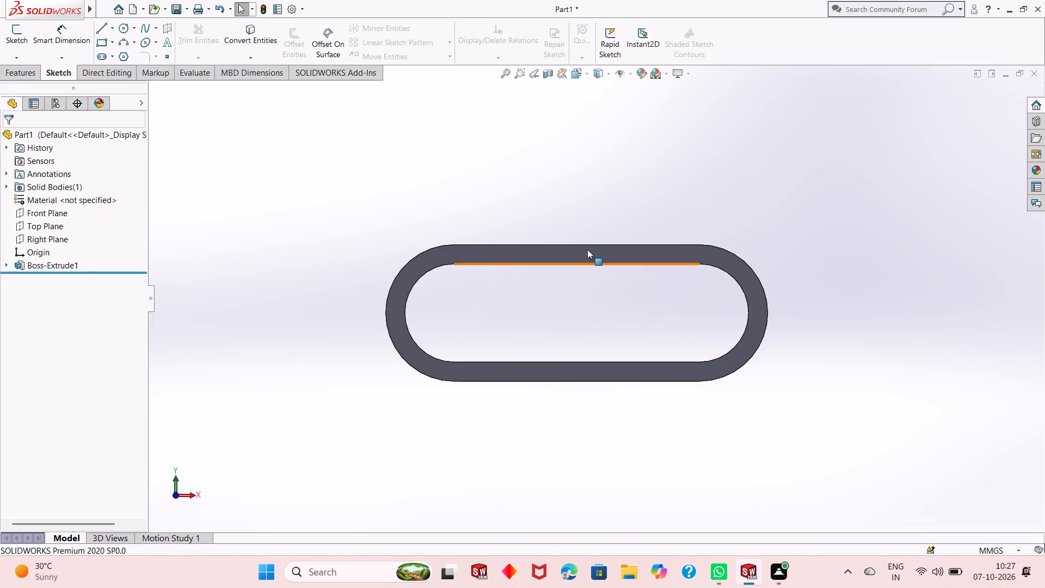
# Start a new sketch on the front face of the slot ring.
pyautogui.click(587, 248)
pyautogui.click(637, 216)
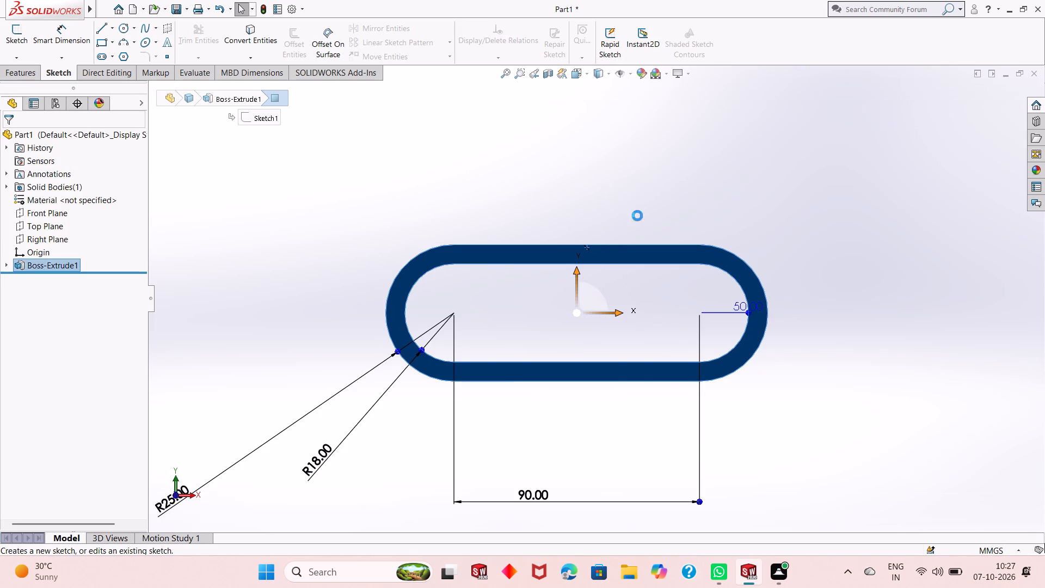
pyautogui.press('Escape')
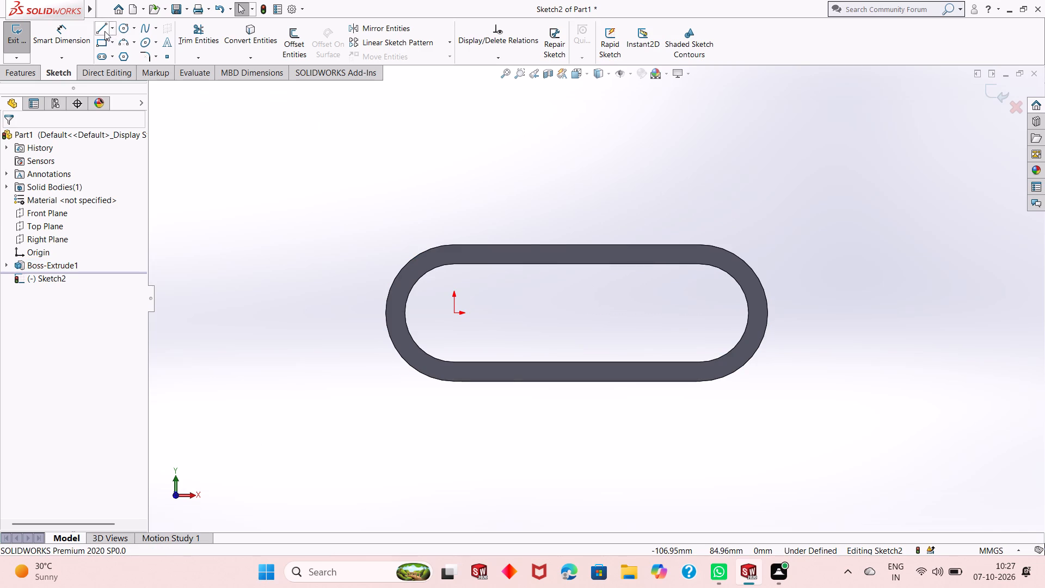
# Draw a 28 mm line along the inner lower edge from its midpoint towards the origin side, continued 17 mm to the edge's end.
pyautogui.click(104, 30)
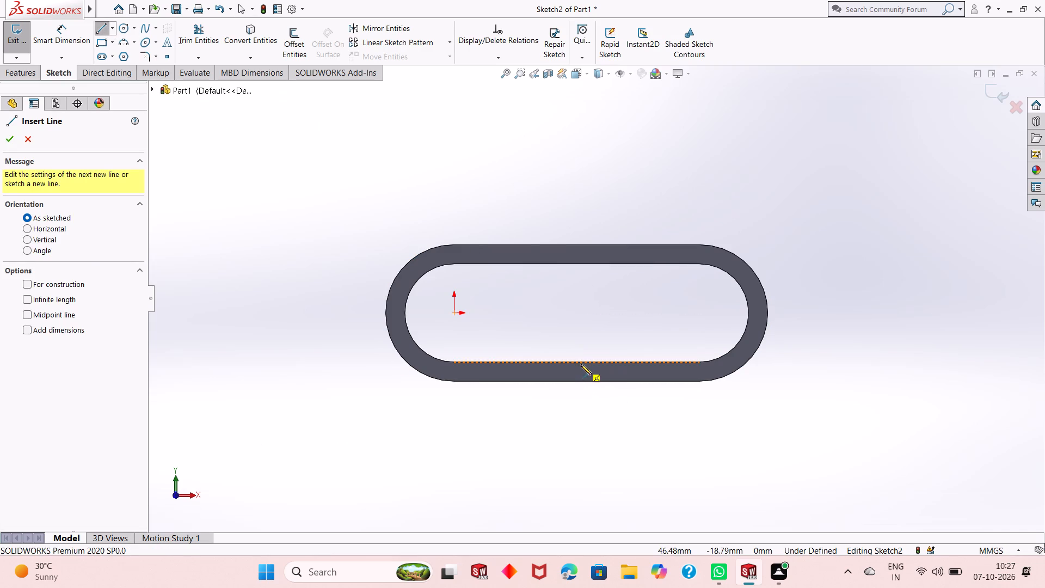
pyautogui.click(576, 360)
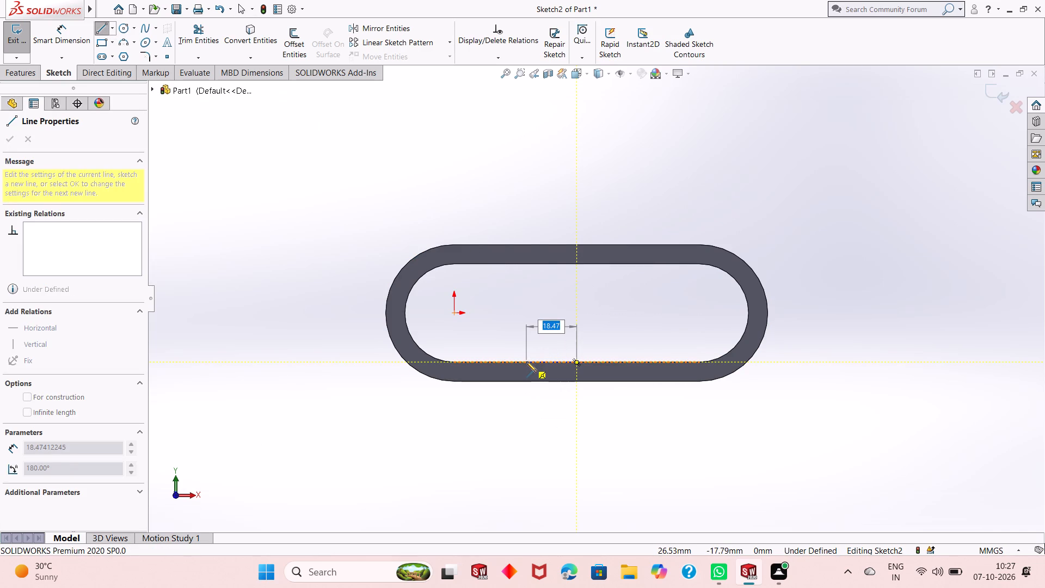
pyautogui.write('56/2')
pyautogui.press('Return')
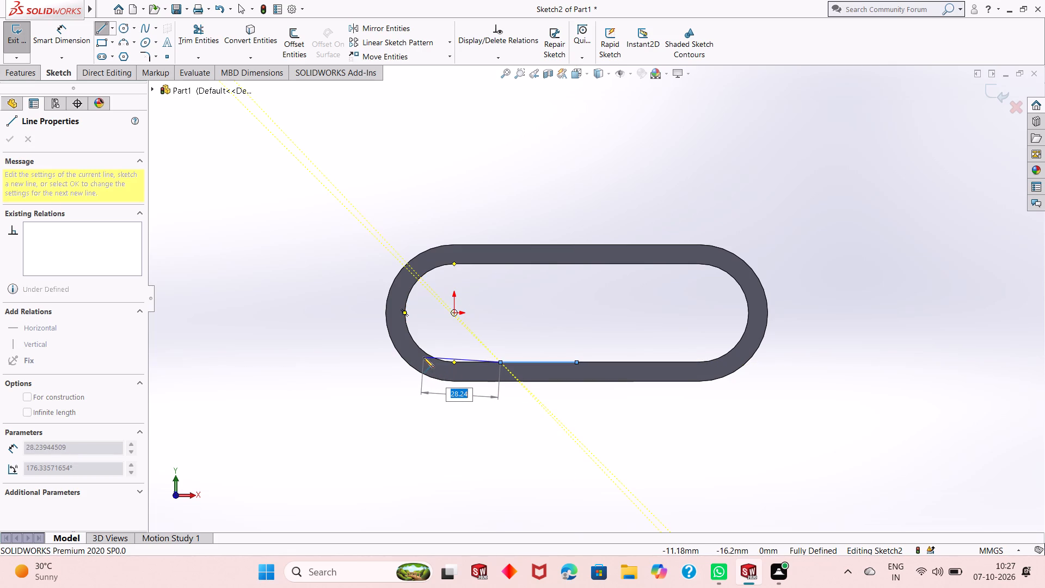
pyautogui.click(457, 364)
pyautogui.press('Escape')
pyautogui.press('Escape')
pyautogui.press('Escape')
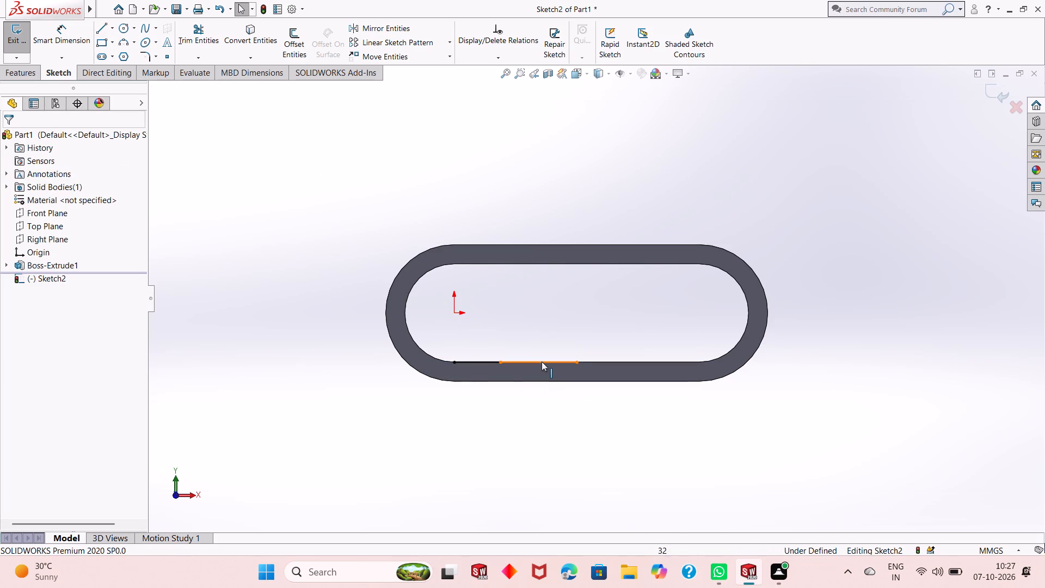
# Delete the 28 mm line that starts at the inner lower edge's midpoint, keeping the shorter line.
pyautogui.click(542, 360)
pyautogui.rightClick(297, 414)
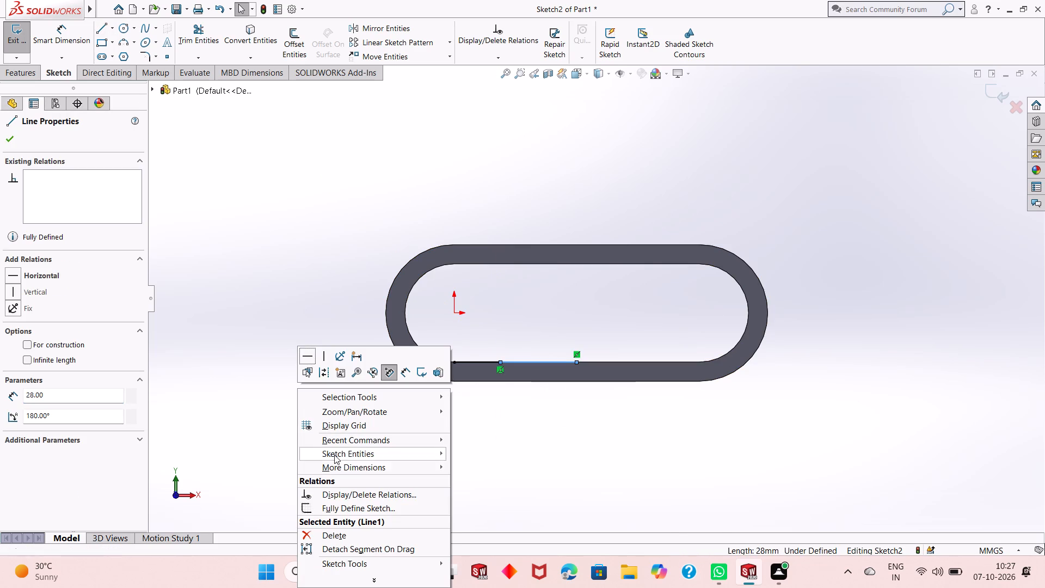
pyautogui.click(329, 531)
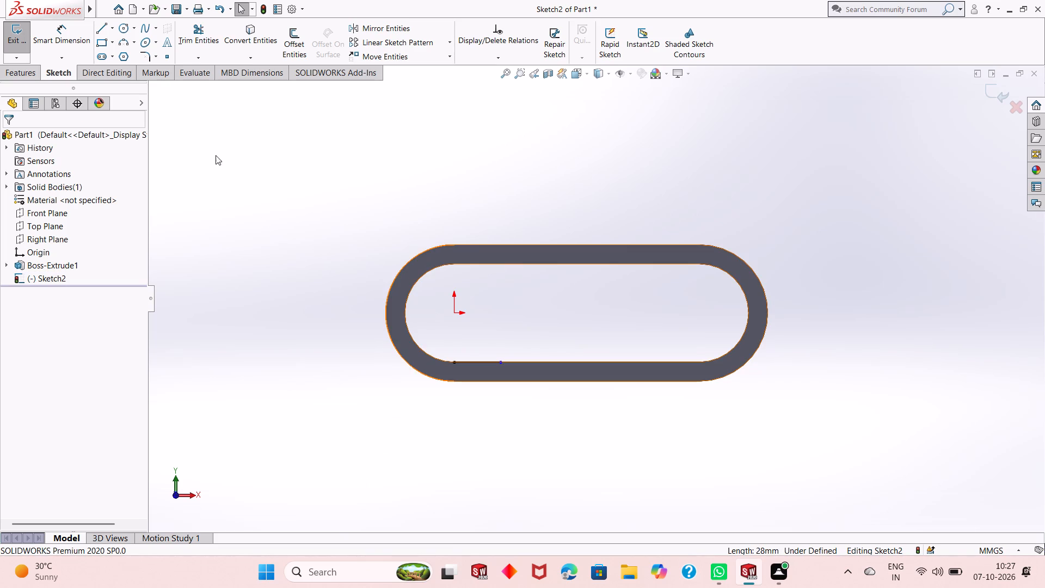
# Draw a 36 mm vertical line from the free end of the 17 mm line to the ring's inner upper edge.
pyautogui.click(101, 28)
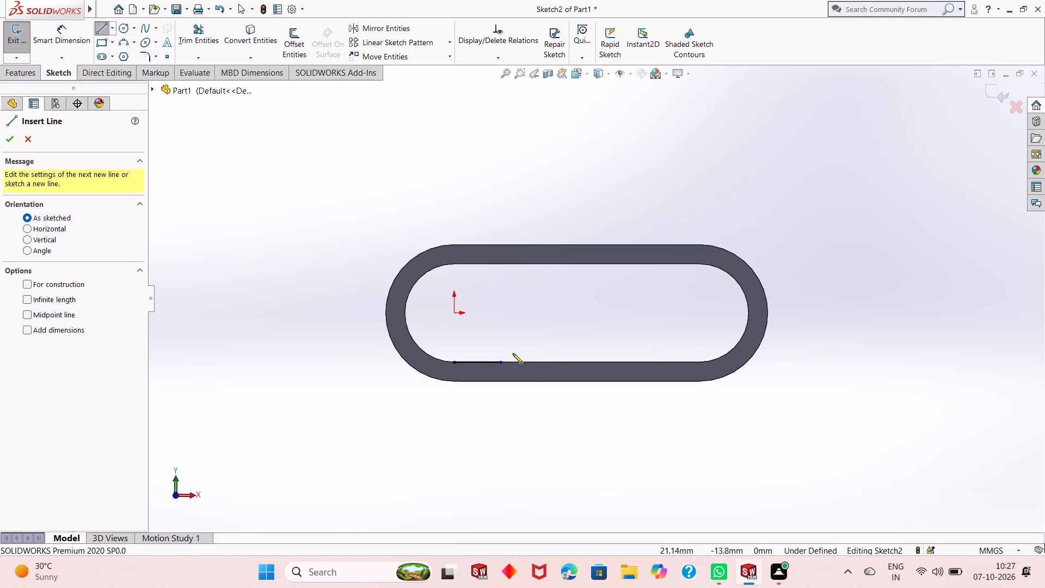
pyautogui.click(502, 364)
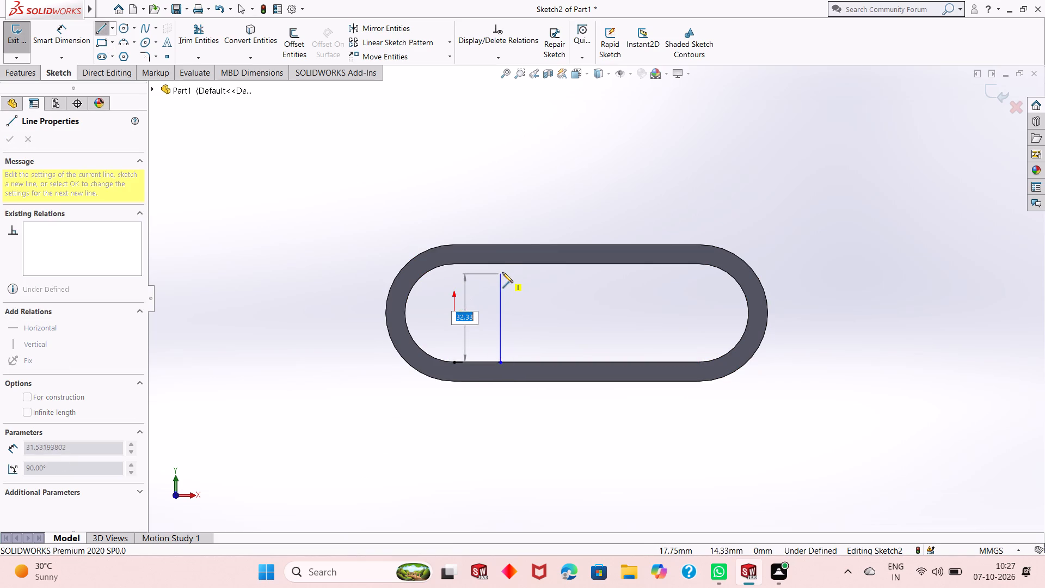
pyautogui.click(500, 265)
pyautogui.press('Escape')
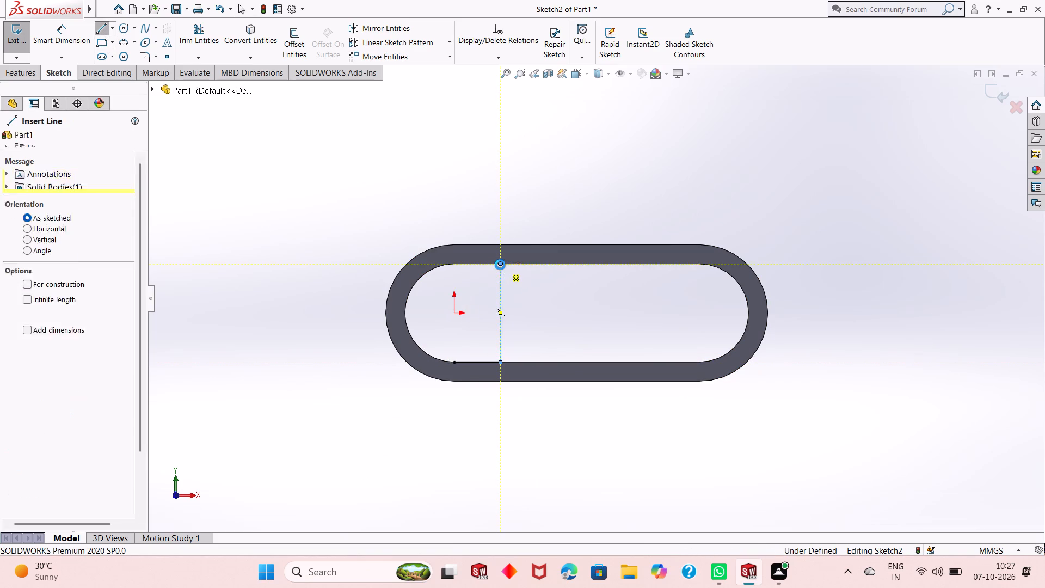
pyautogui.press('Escape')
# Close the origin-side profile with a 17 mm line along the inner upper edge and an 18 mm radius tangent arc to the lower line.
pyautogui.click(98, 29)
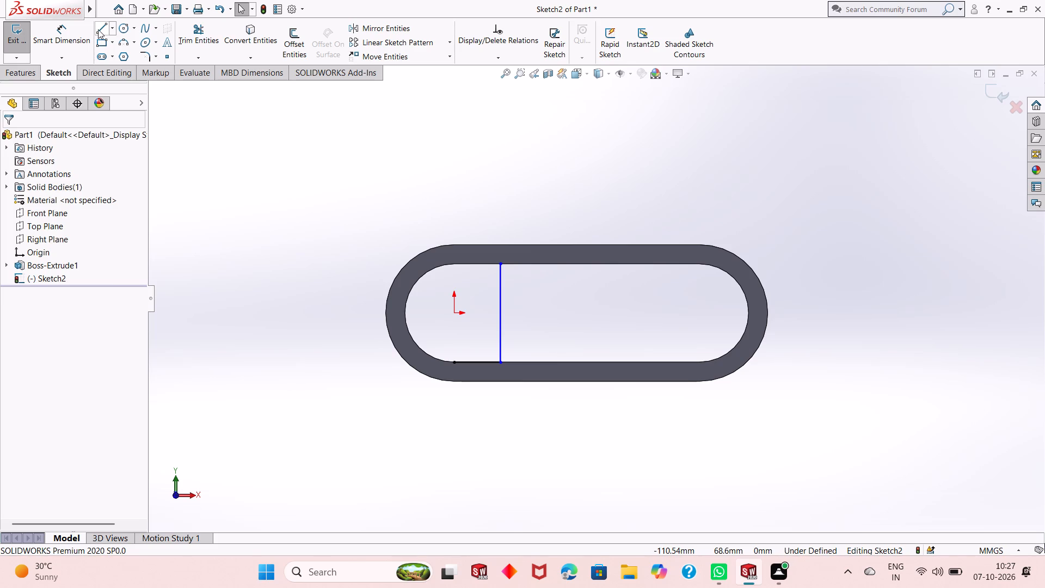
pyautogui.click(501, 265)
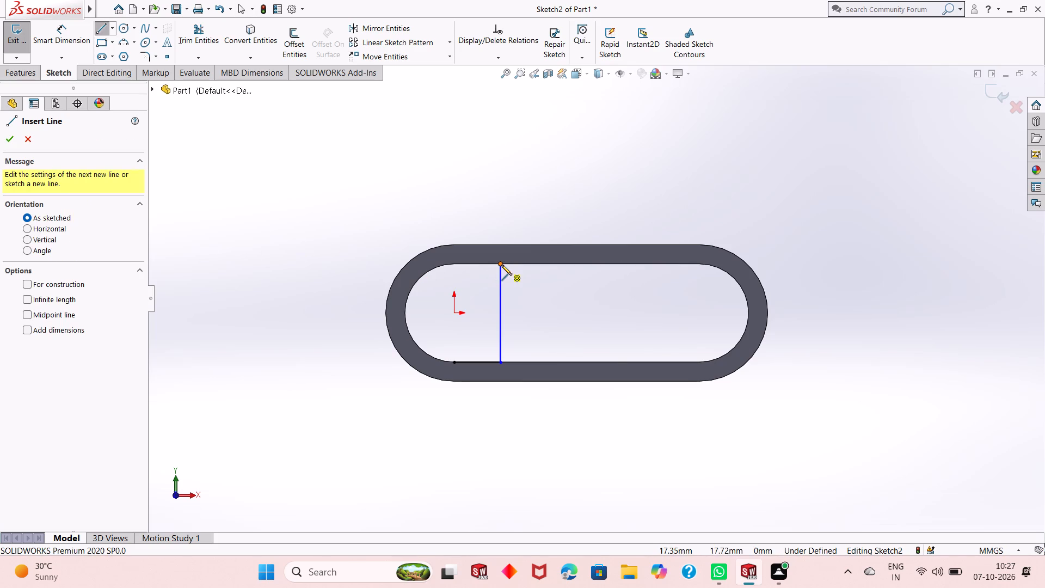
pyautogui.click(455, 264)
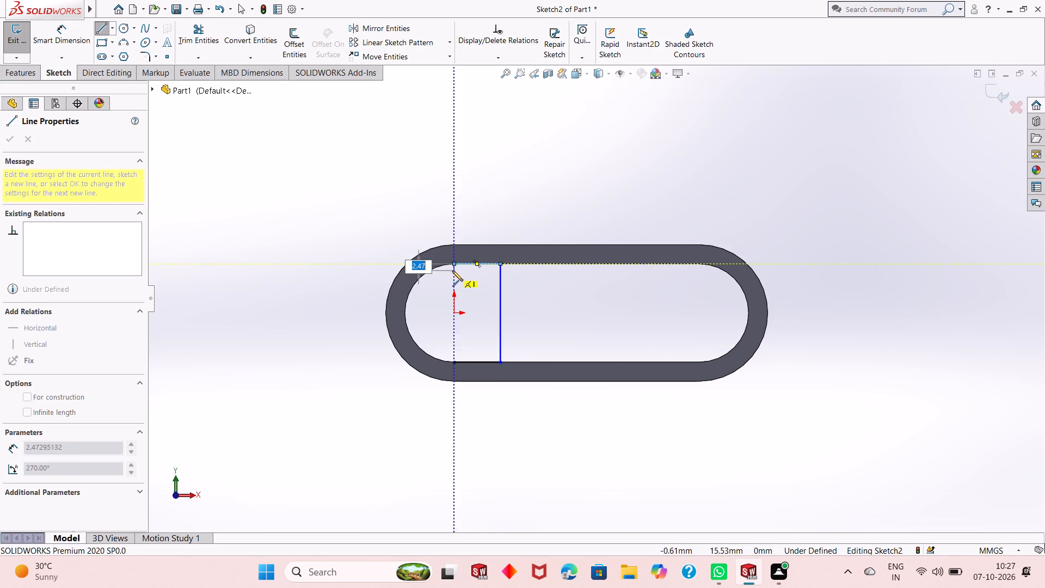
pyautogui.click(452, 362)
pyautogui.press('Escape')
pyautogui.press('Escape')
pyautogui.press('Escape')
pyautogui.press('Escape')
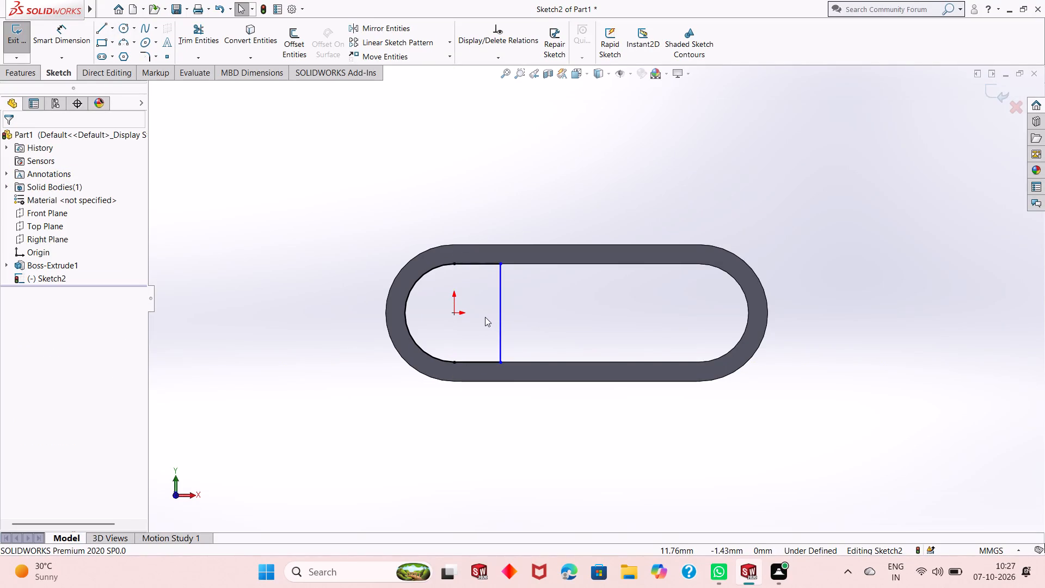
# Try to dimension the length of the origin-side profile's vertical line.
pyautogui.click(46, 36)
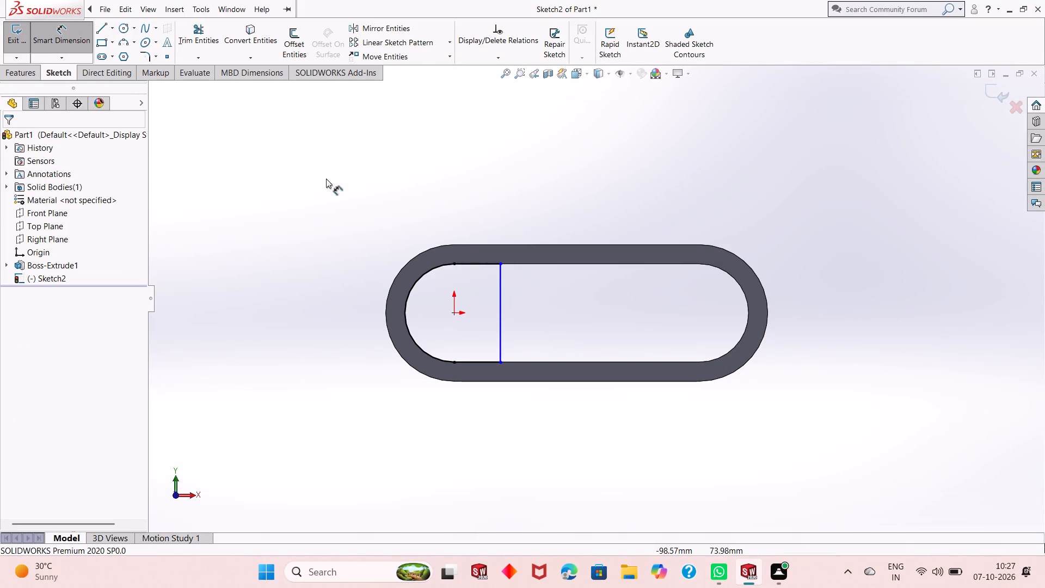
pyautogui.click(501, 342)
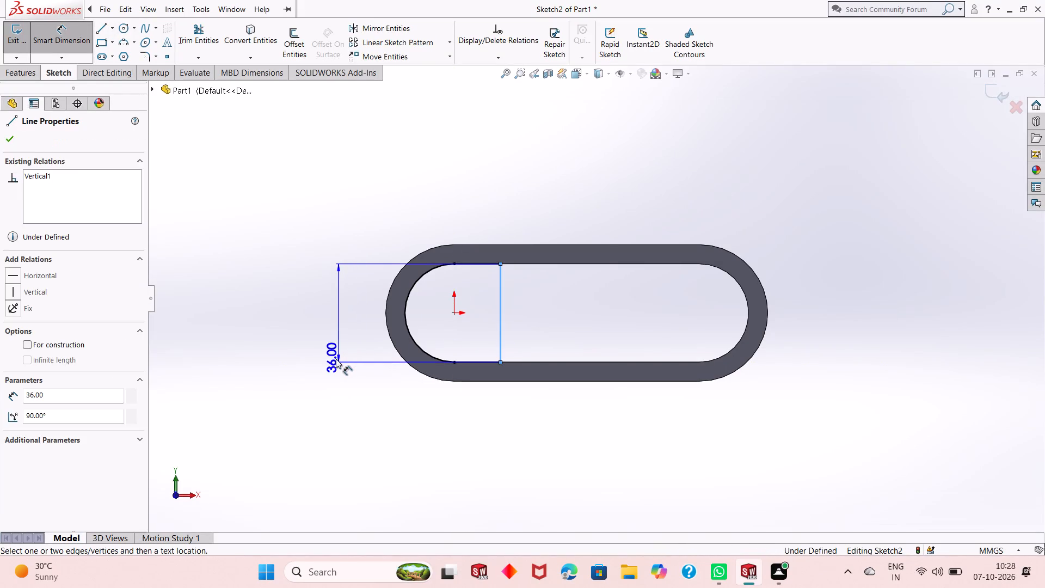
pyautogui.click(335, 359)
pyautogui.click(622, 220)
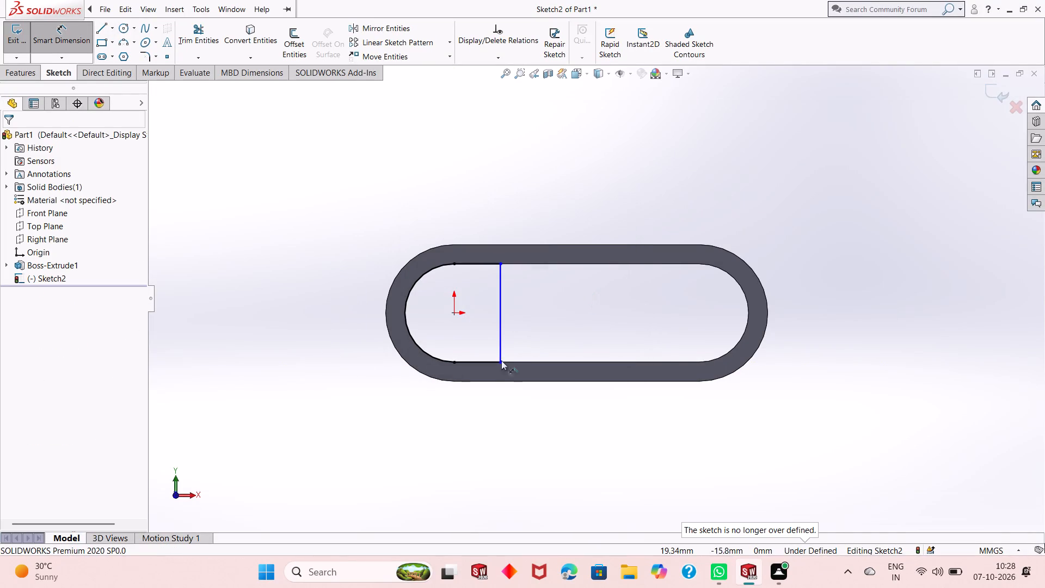
# Dimension the origin-side profile's lower line at 17 mm, placing the dimension below the ring.
pyautogui.click(481, 365)
pyautogui.click(480, 405)
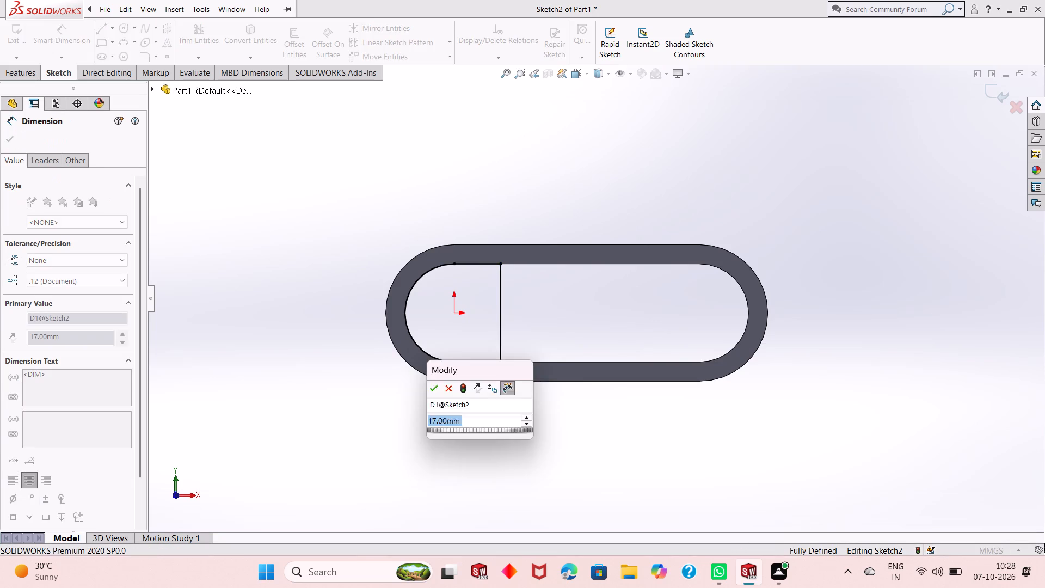
pyautogui.press('Return')
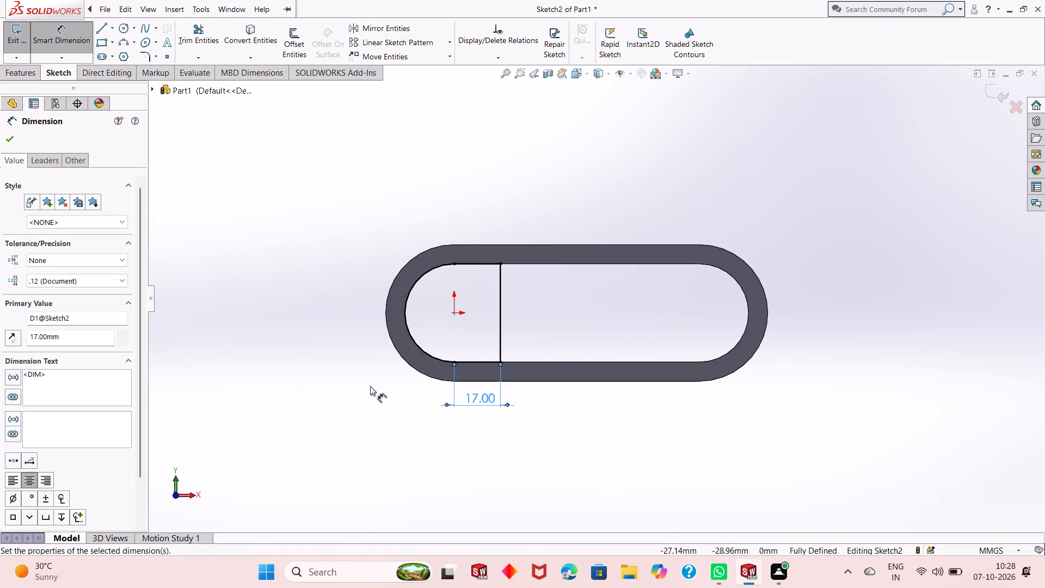
pyautogui.rightClick(325, 380)
pyautogui.click(357, 417)
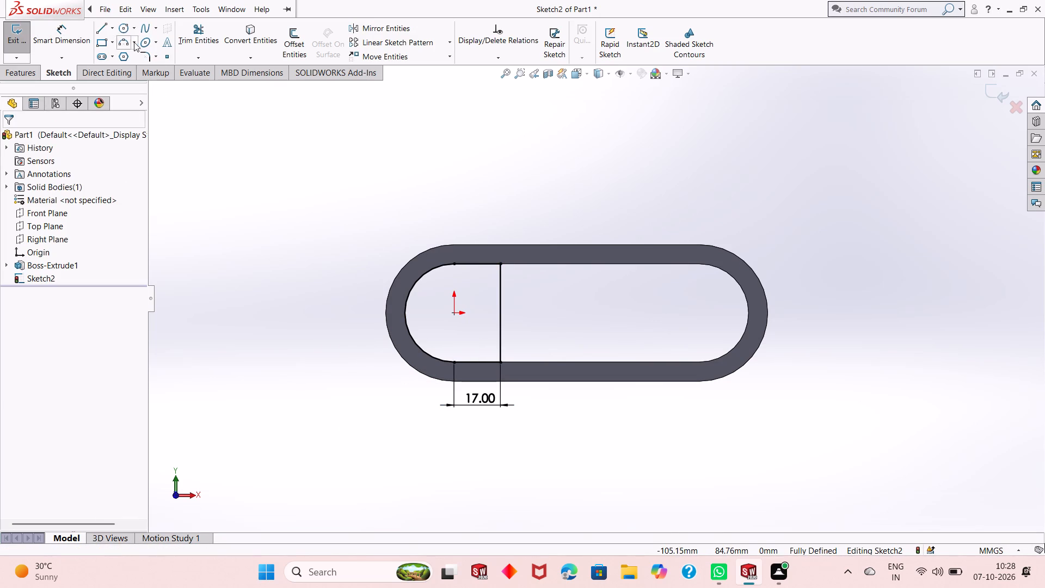
# Sketch a matching closed profile at the opposite inner end, with 17 mm lower and upper lines, a vertical line and an 18 mm radius arc.
pyautogui.click(104, 29)
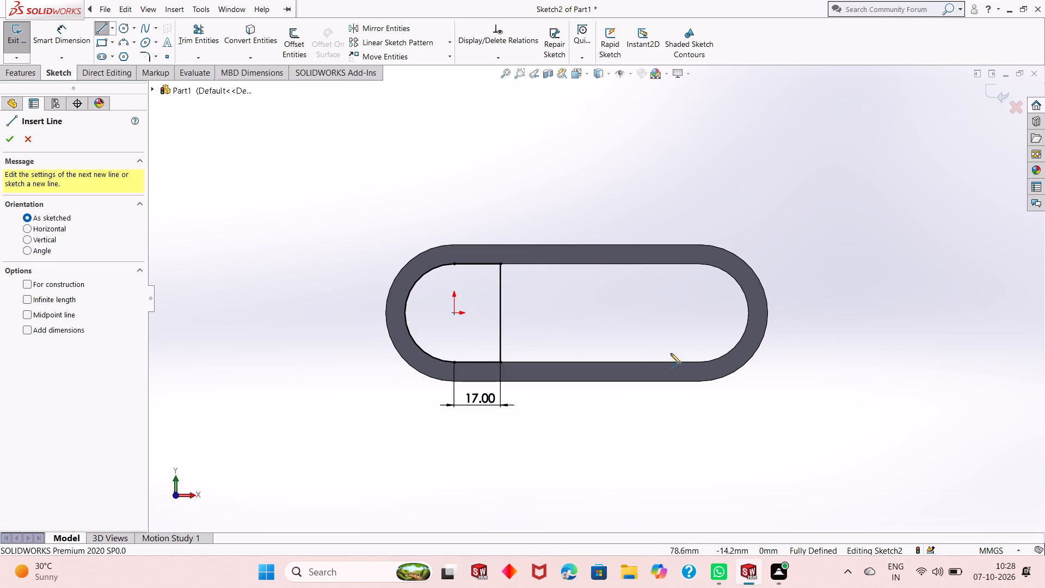
pyautogui.click(700, 362)
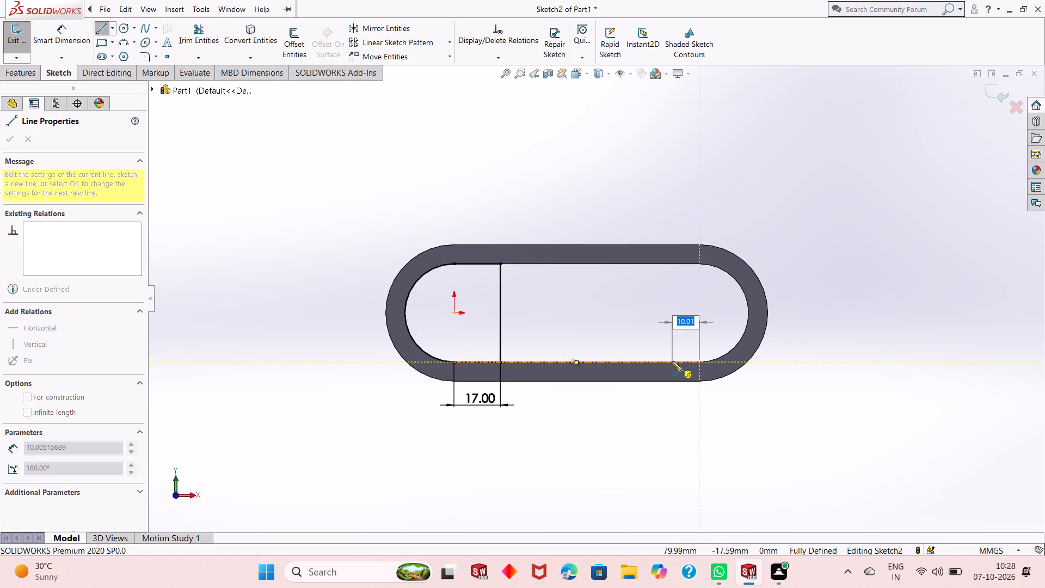
pyautogui.write('17')
pyautogui.press('Return')
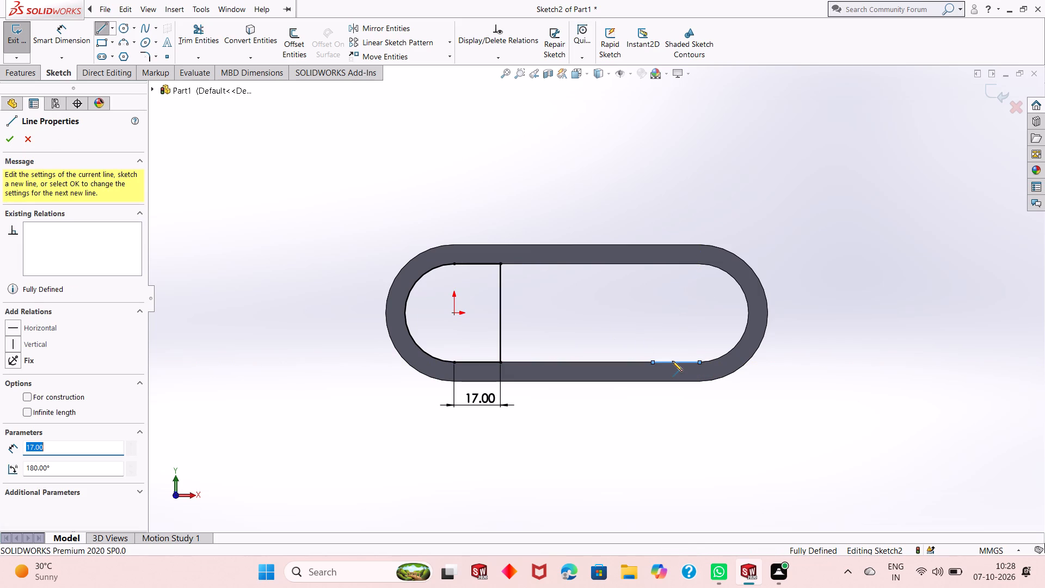
pyautogui.click(653, 264)
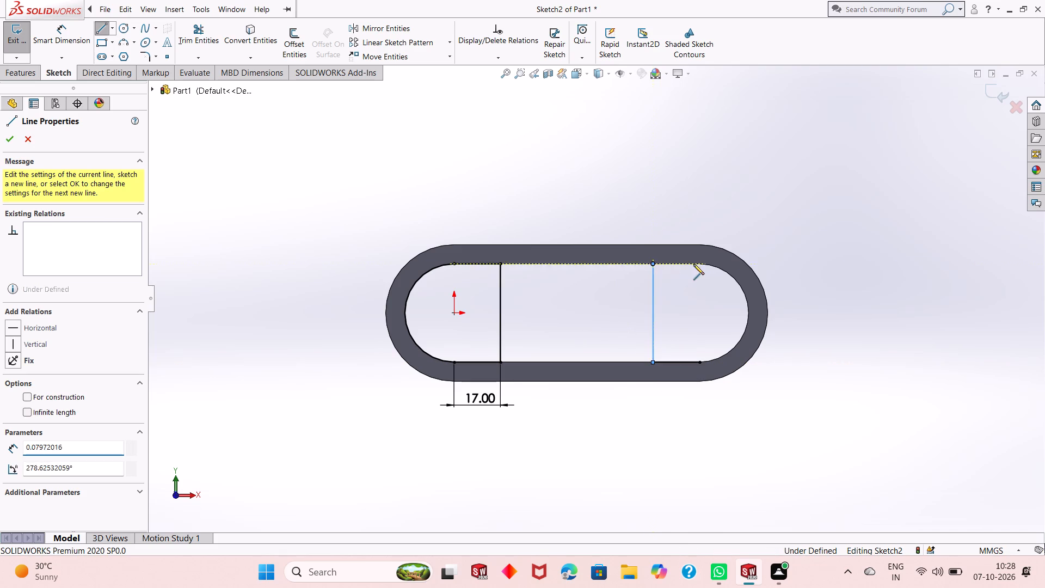
pyautogui.click(699, 264)
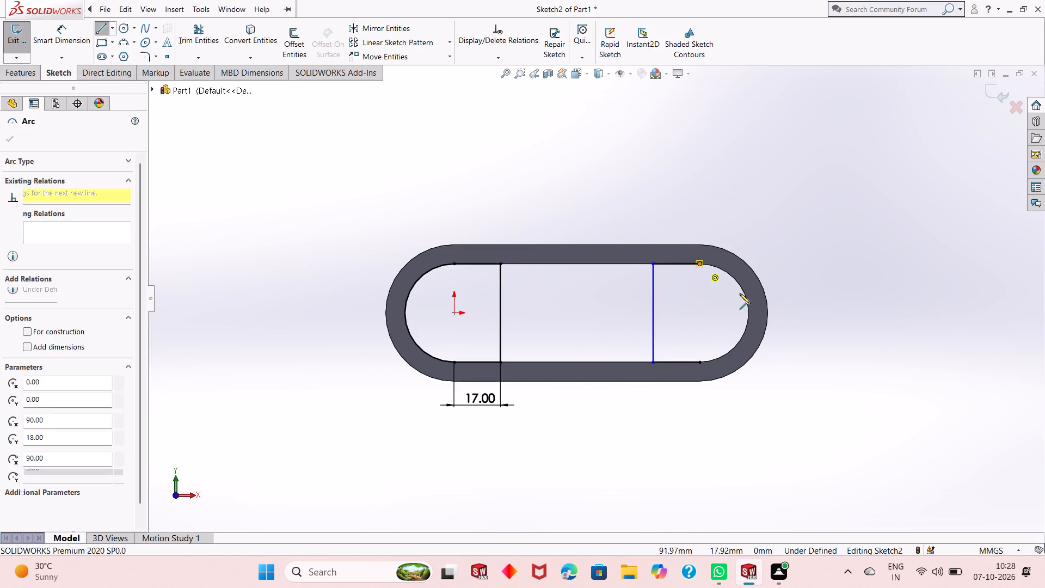
pyautogui.click(699, 362)
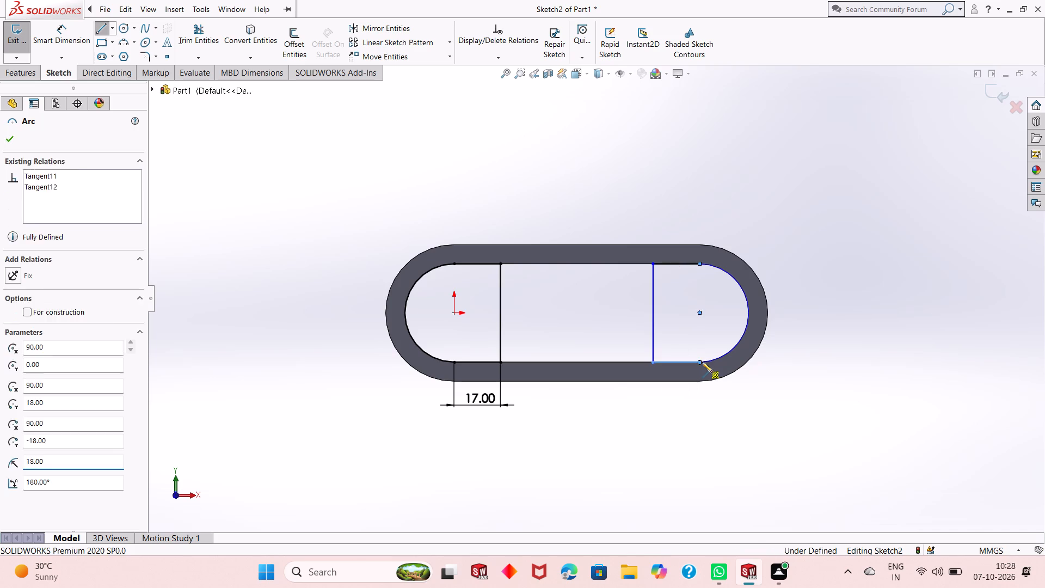
pyautogui.press('Escape')
pyautogui.press('Escape')
pyautogui.press('Escape')
pyautogui.press('Escape')
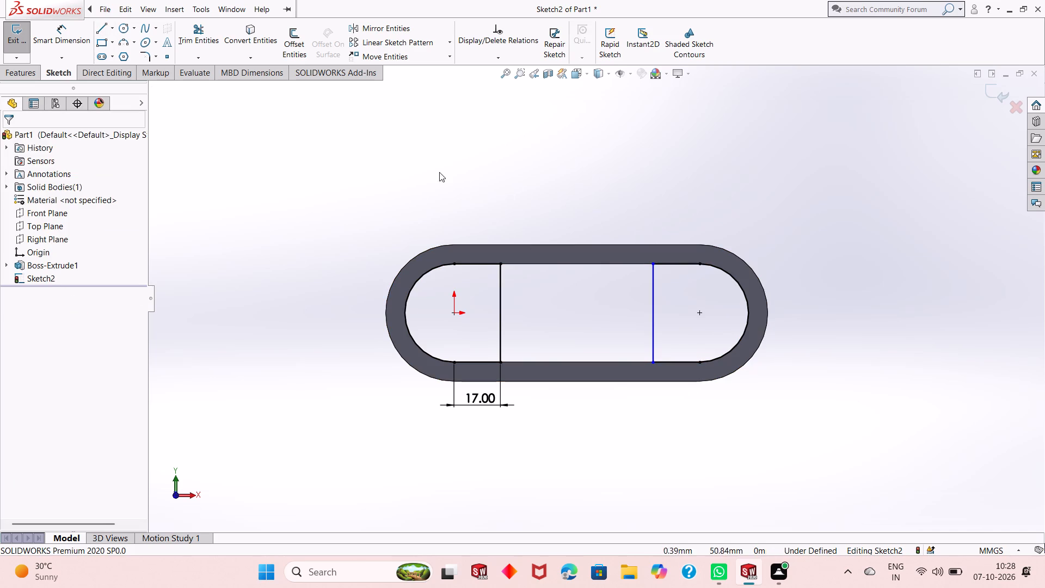
# Dimension the lower line of the second end profile at 17 mm, placing the dimension below the ring.
pyautogui.click(63, 36)
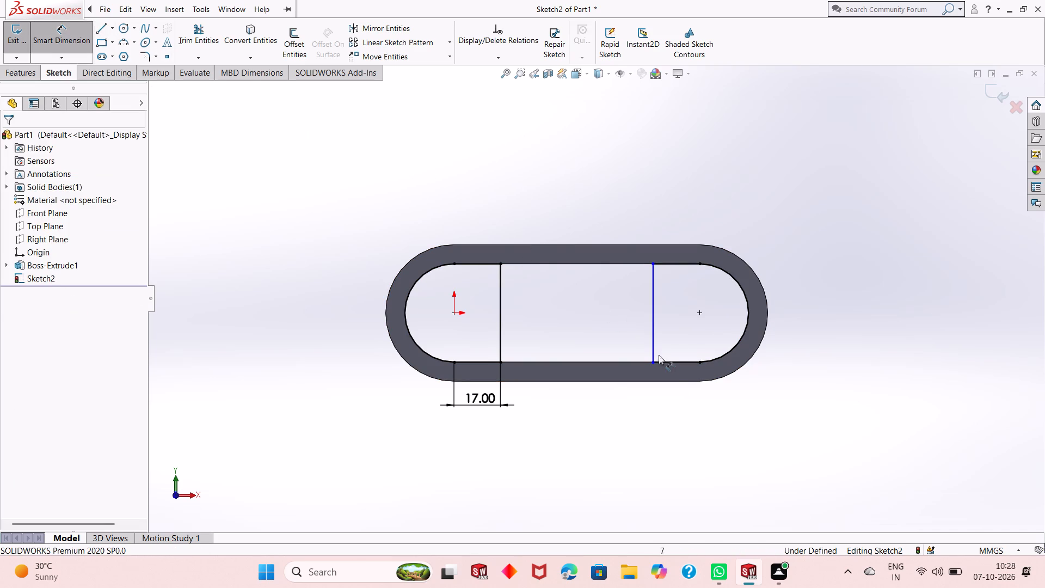
pyautogui.click(672, 360)
pyautogui.click(674, 413)
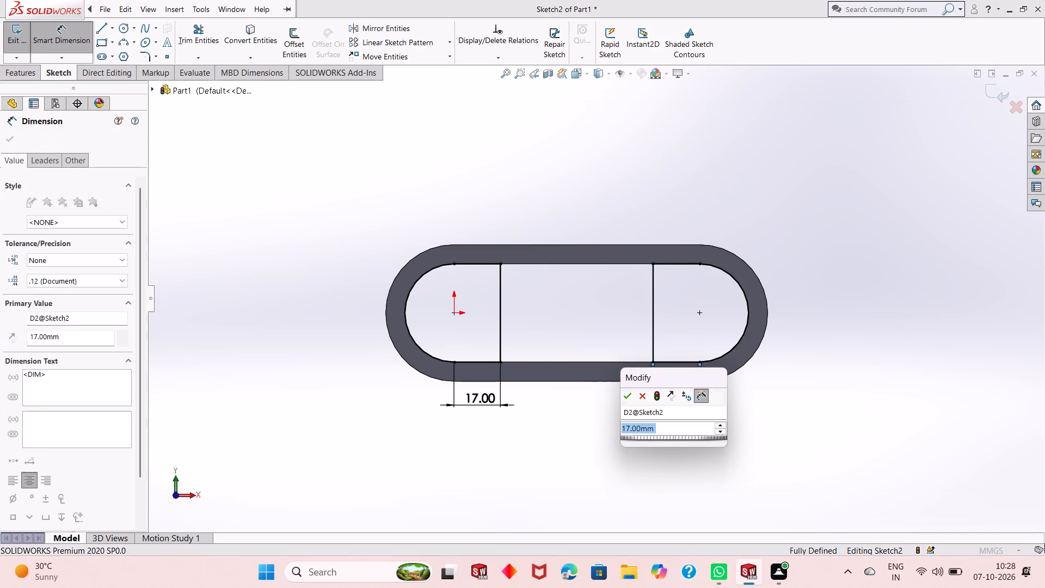
pyautogui.press('Return')
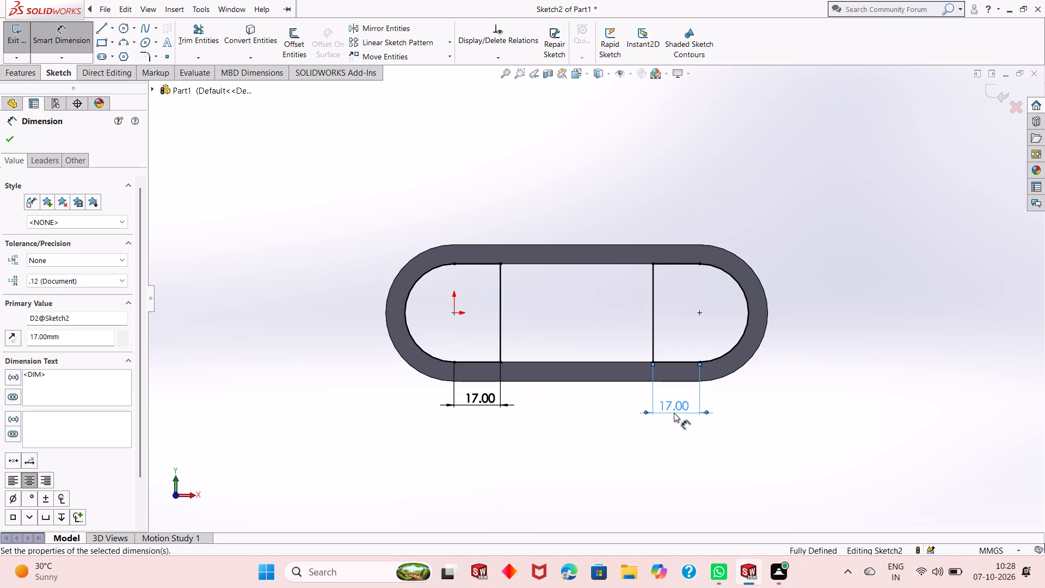
pyautogui.press('Escape')
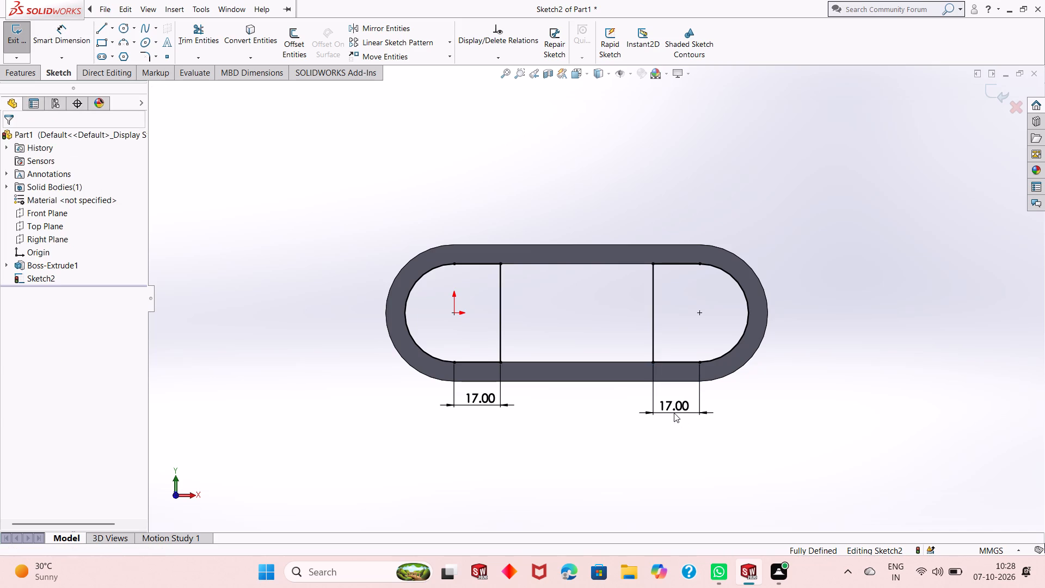
# Examine the ring and the two sketched end profiles from an oblique angle.
pyautogui.scroll(1, 679, 405)
pyautogui.moveTo(644, 331); pyautogui.dragTo(635, 339, button='middle')
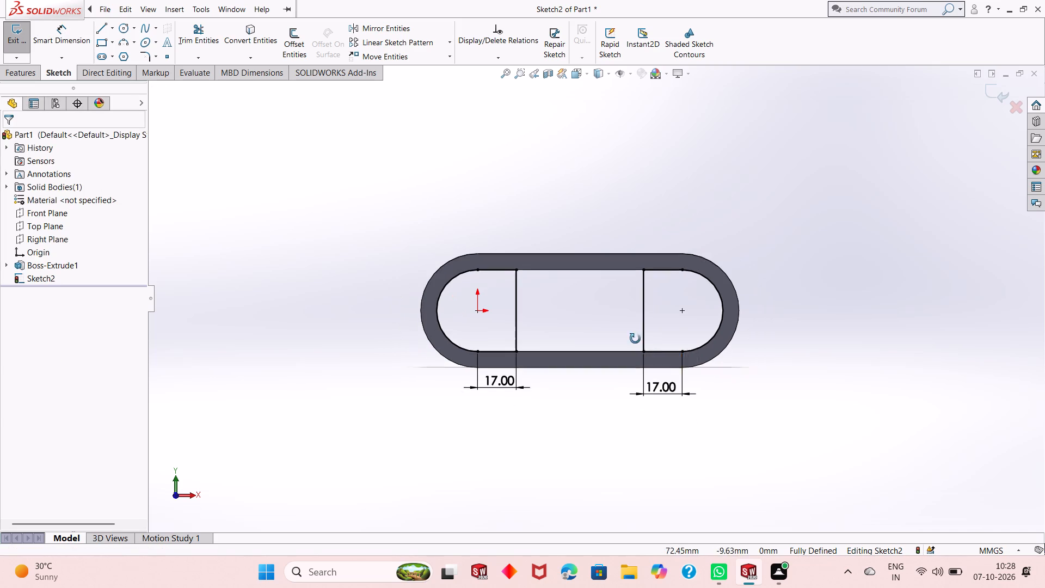
pyautogui.moveTo(635, 339); pyautogui.dragTo(600, 370, button='middle')
pyautogui.scroll(-2, 594, 359)
pyautogui.scroll(2, 585, 362)
pyautogui.scroll(-2, 570, 289)
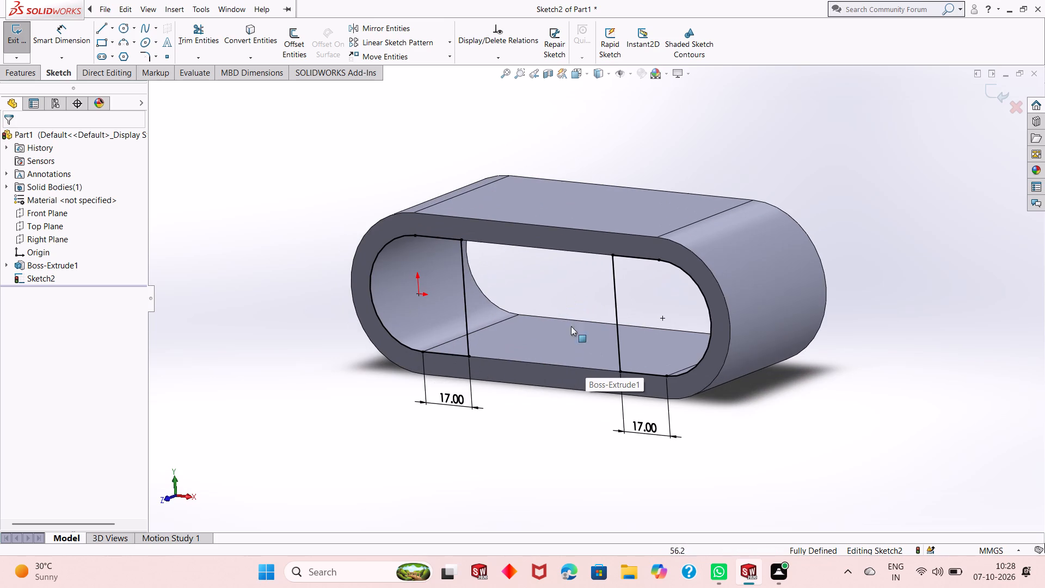
pyautogui.press('Escape')
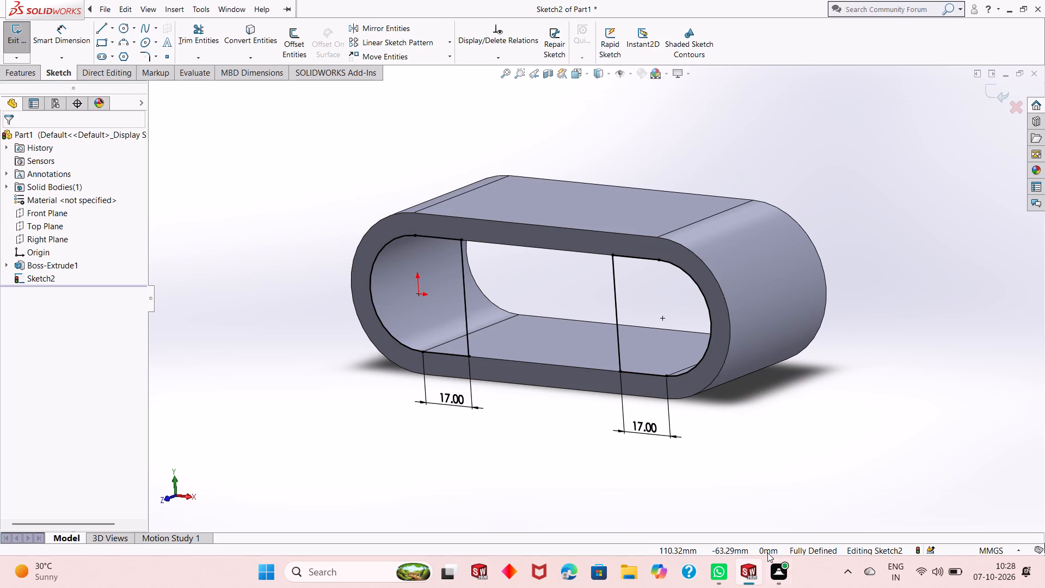
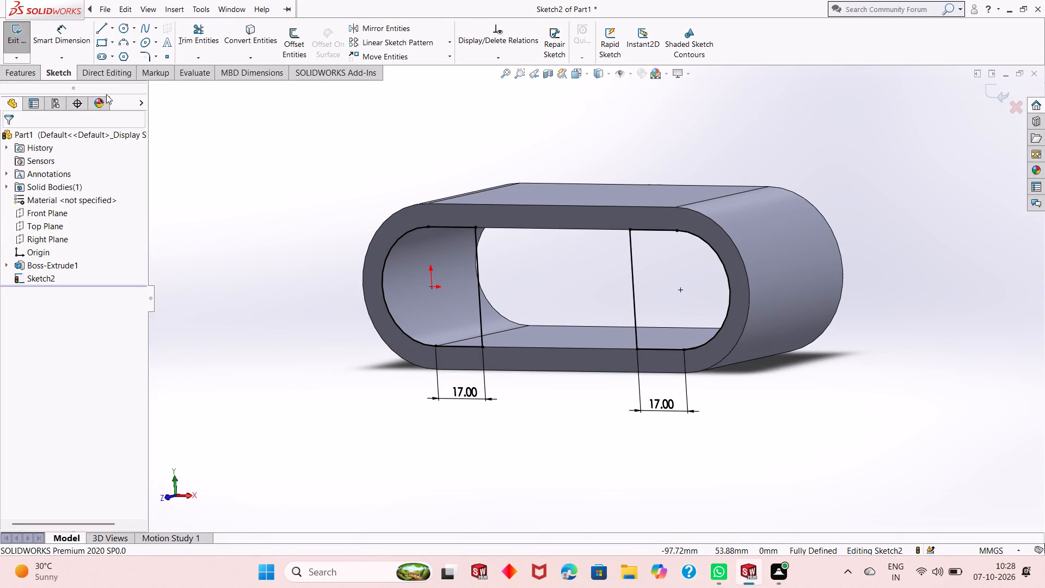
# Extrude both end profiles 10 mm deep into the ring, starting from a 5 mm offset behind the front face, with results merged.
pyautogui.click(34, 72)
pyautogui.click(33, 53)
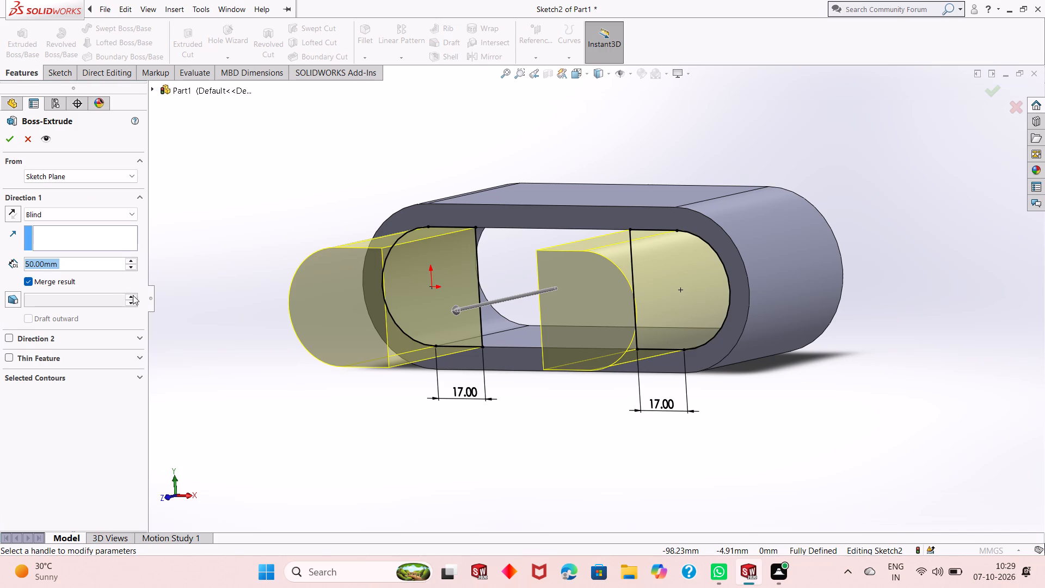
pyautogui.write('10')
pyautogui.press('Return')
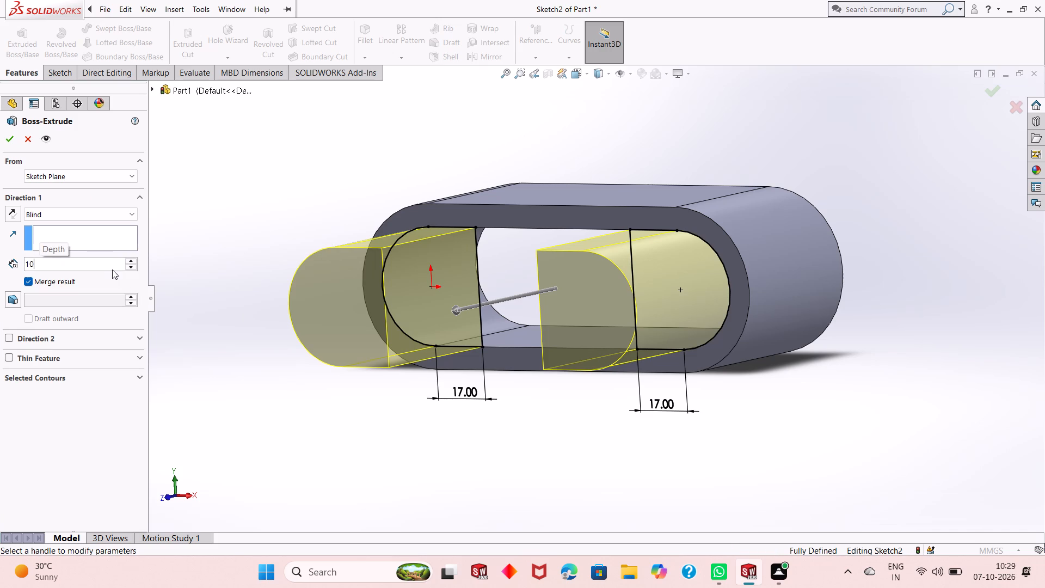
pyautogui.moveTo(321, 359); pyautogui.dragTo(298, 372, button='middle')
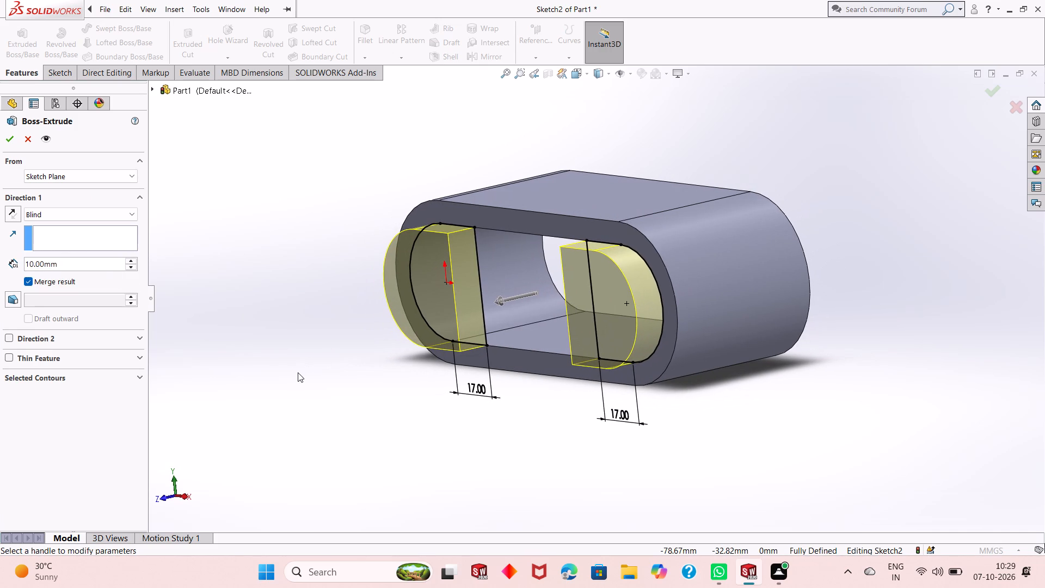
pyautogui.click(10, 216)
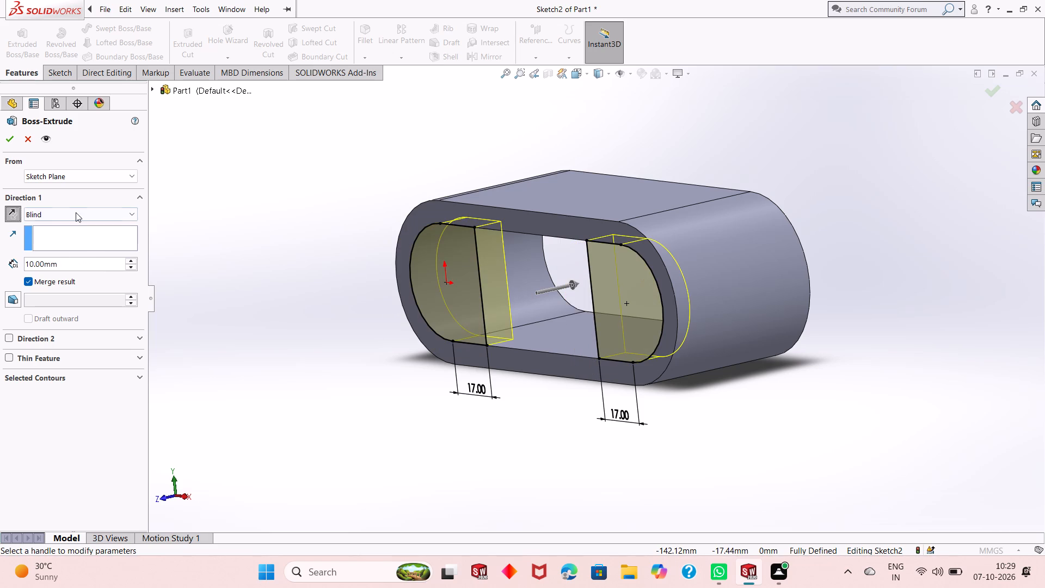
pyautogui.click(95, 180)
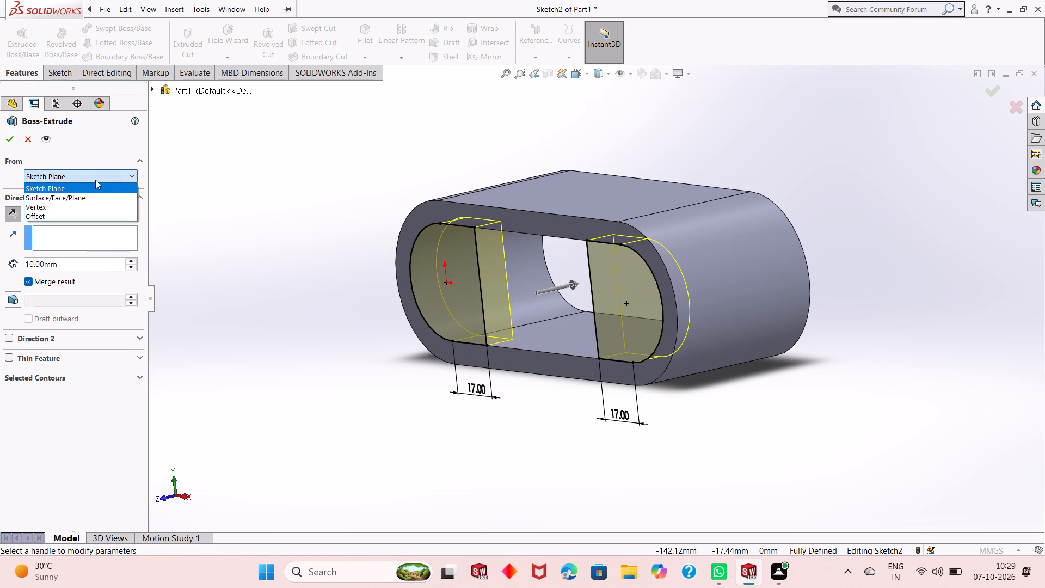
pyautogui.click(99, 212)
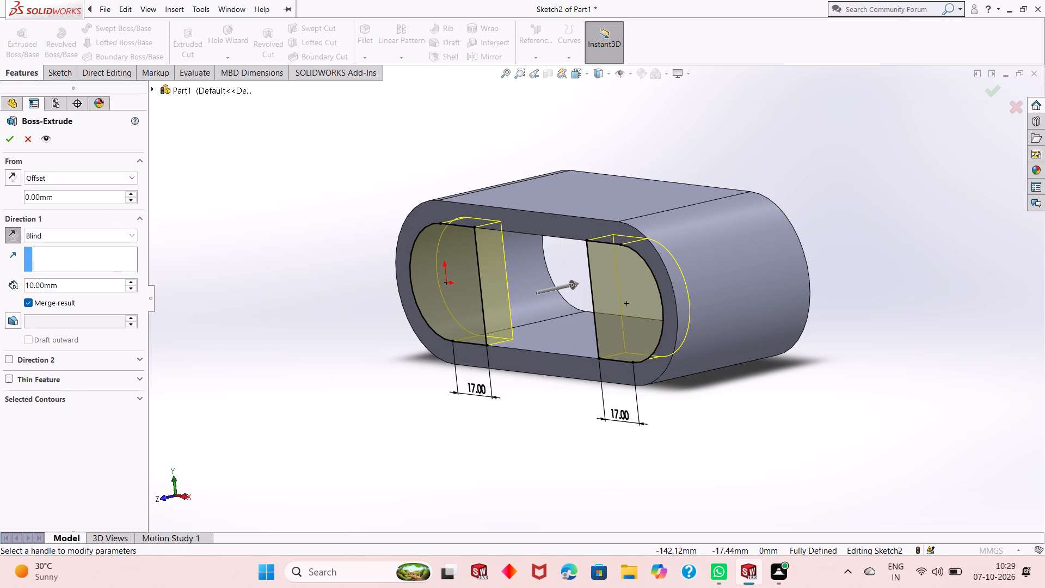
pyautogui.doubleClick(70, 195)
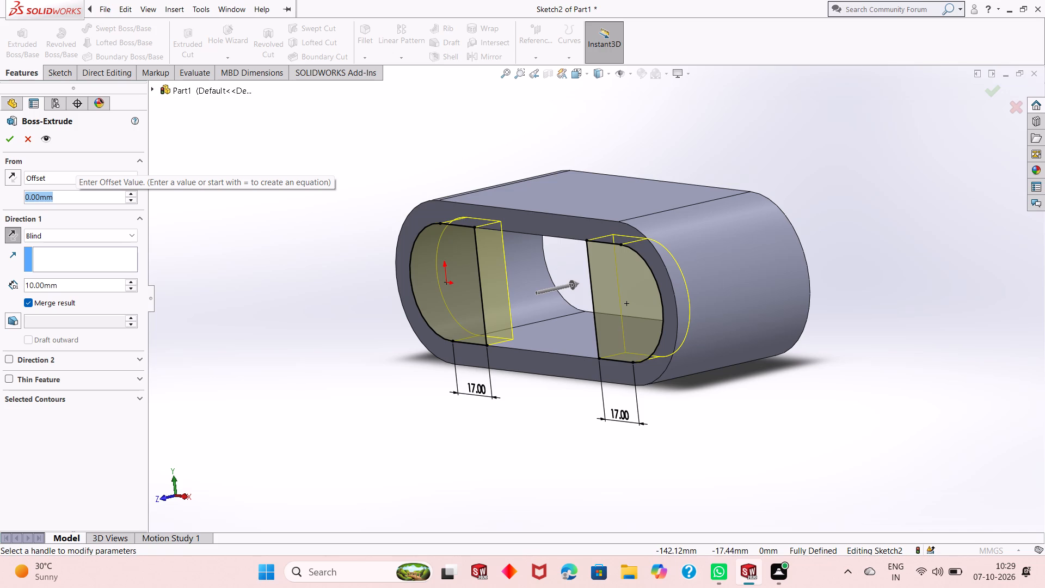
pyautogui.press('5')
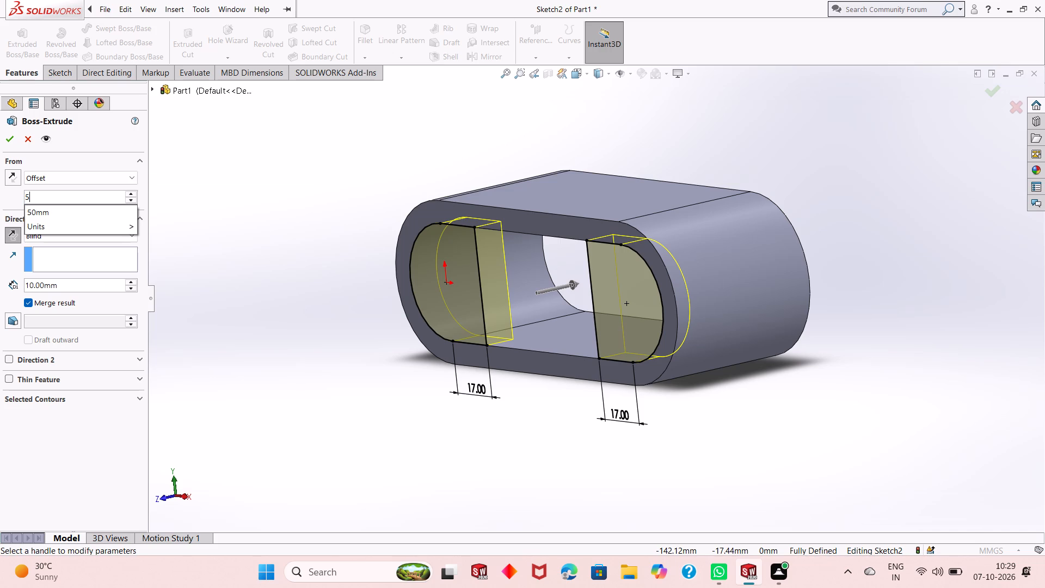
pyautogui.press('Return')
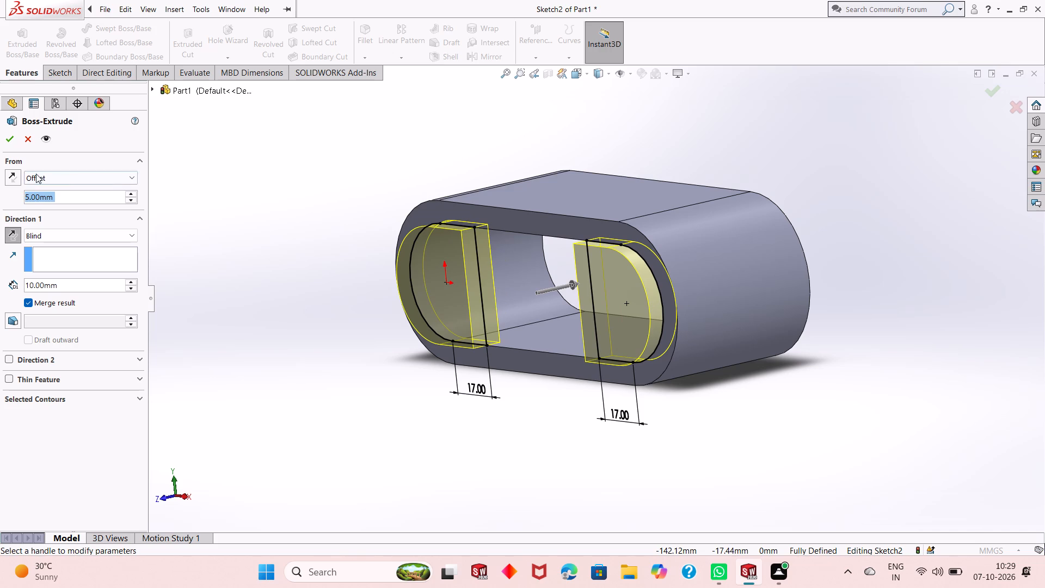
pyautogui.click(9, 175)
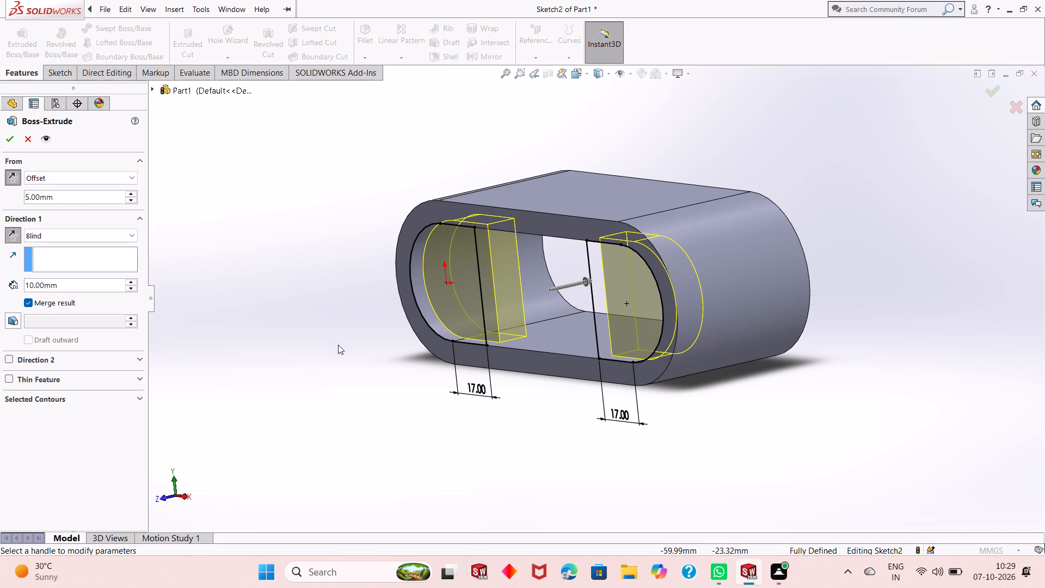
pyautogui.moveTo(339, 345); pyautogui.dragTo(340, 366, button='middle')
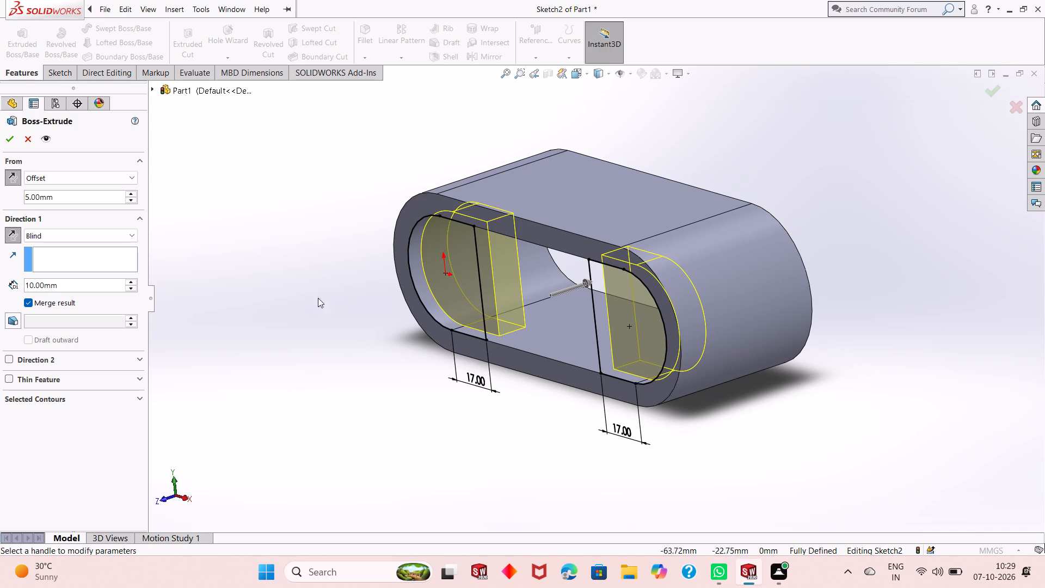
pyautogui.click(7, 141)
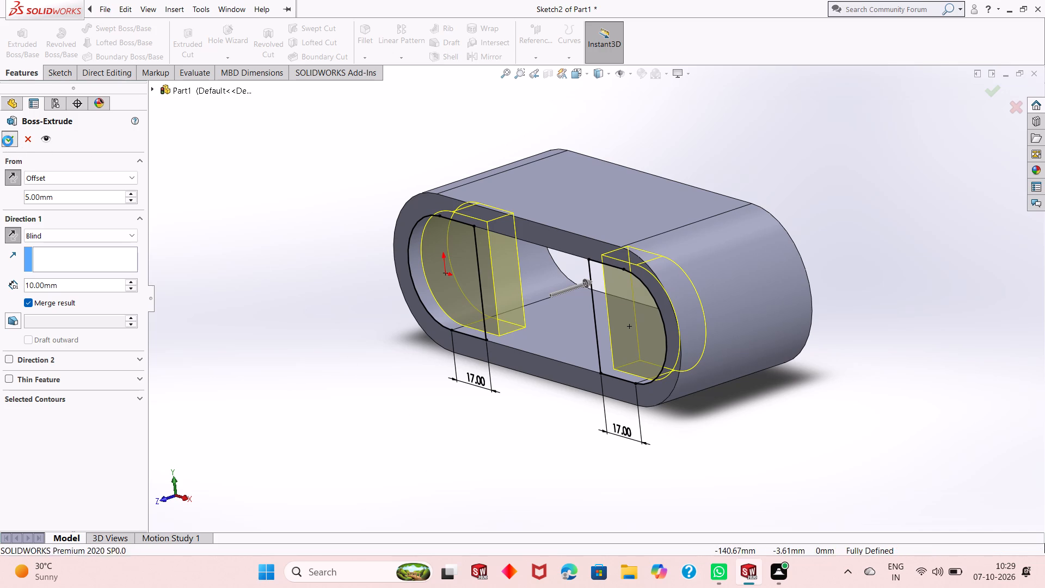
pyautogui.press('Escape')
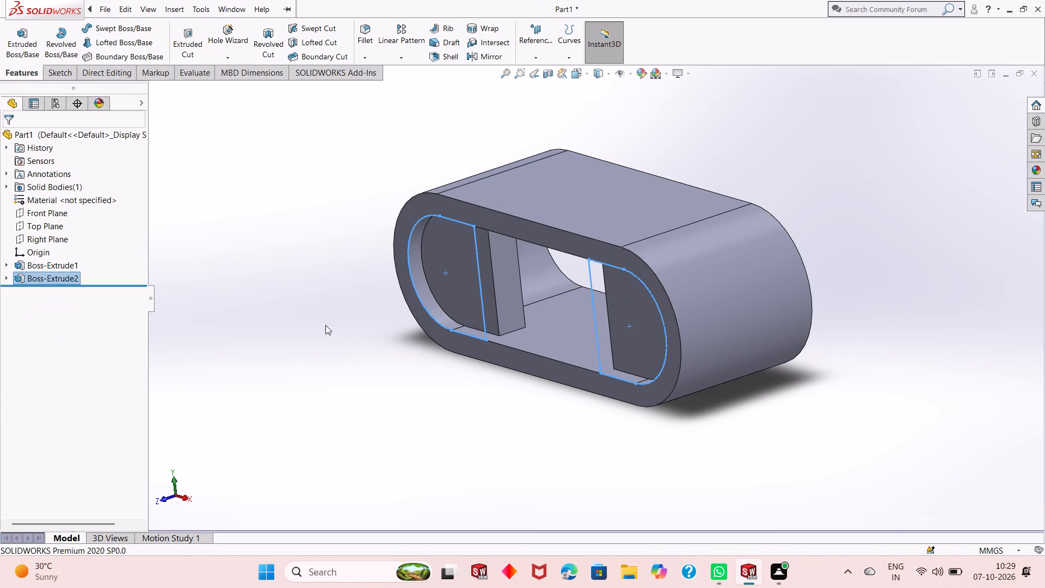
# Examine the two extruded end blocks inside the ring from the front, the back and oblique angles.
pyautogui.moveTo(480, 385); pyautogui.dragTo(482, 367, button='middle')
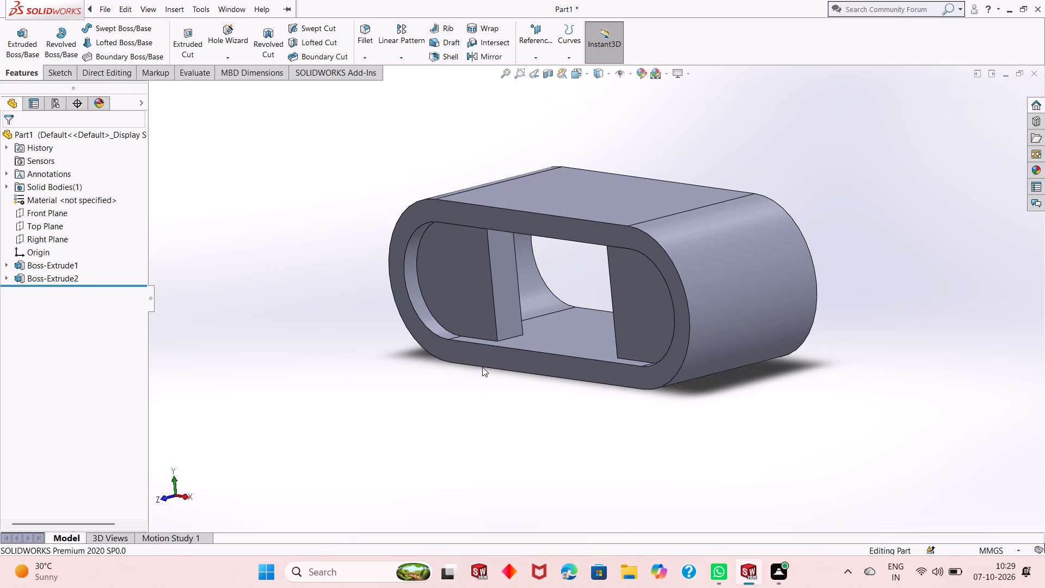
pyautogui.scroll(2, 487, 373)
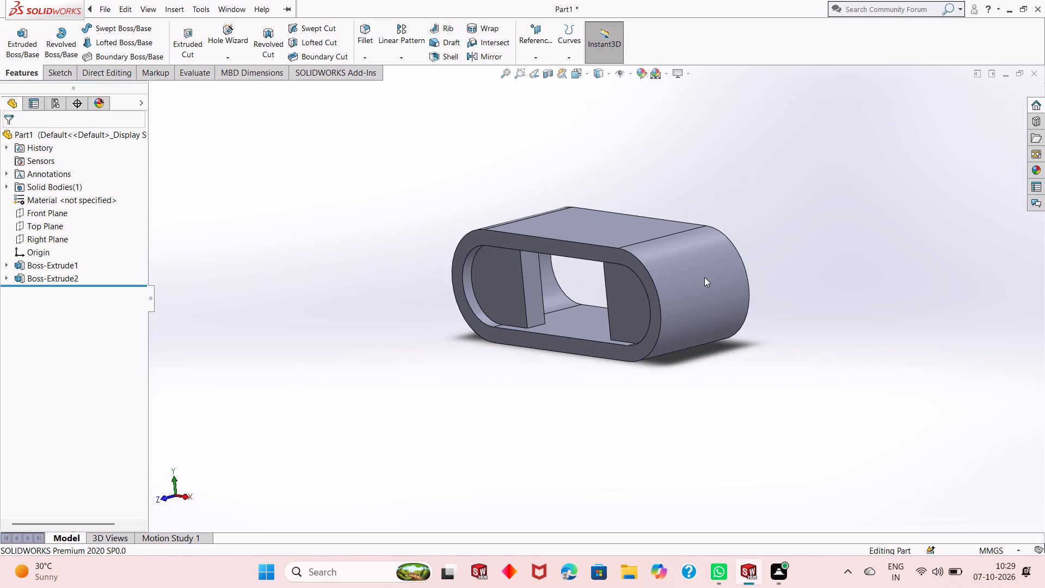
pyautogui.scroll(-2, 704, 277)
pyautogui.moveTo(510, 410); pyautogui.dragTo(494, 432, button='middle')
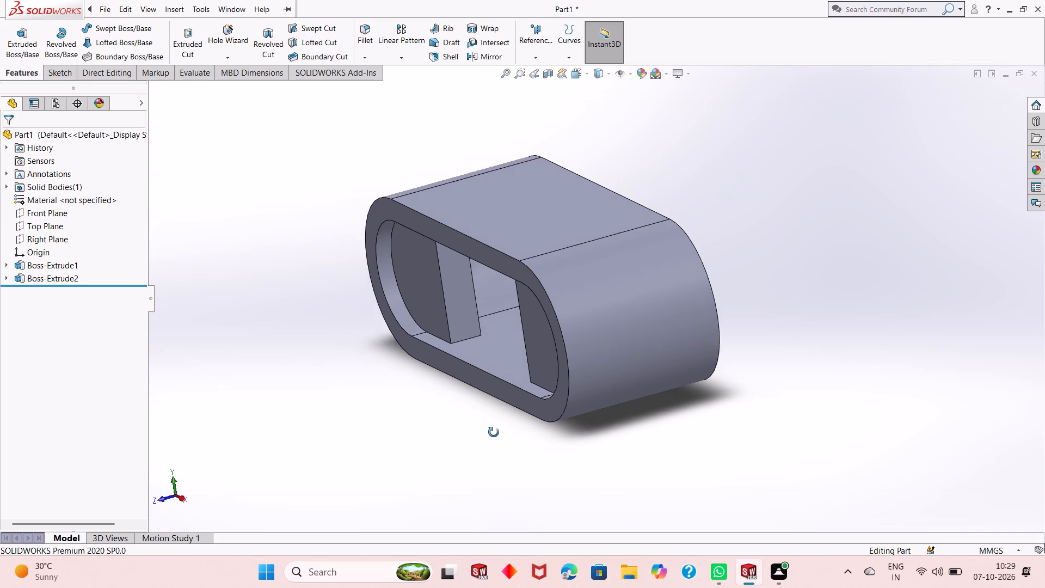
pyautogui.moveTo(494, 432); pyautogui.dragTo(495, 415, button='middle')
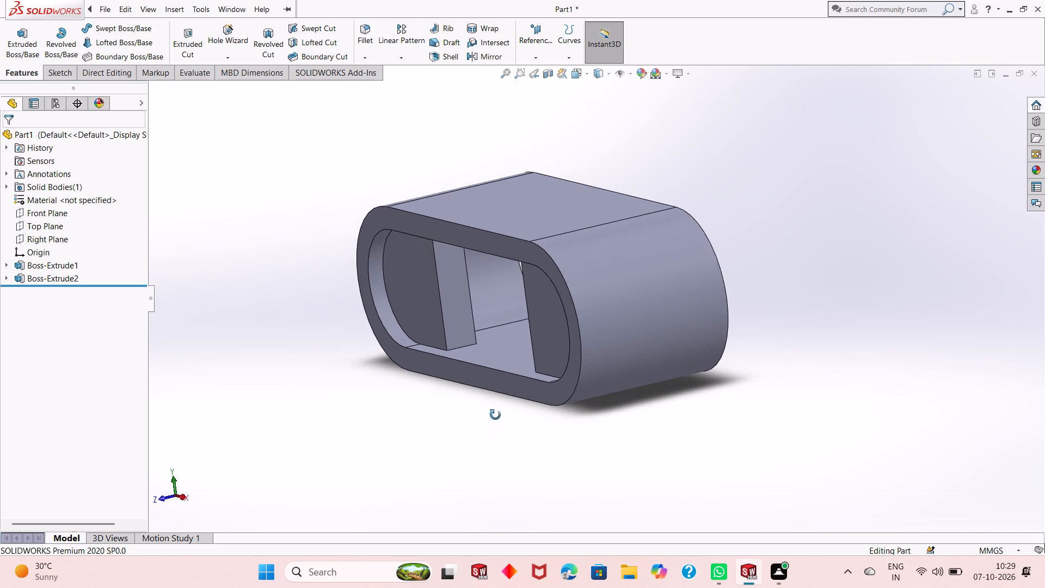
pyautogui.moveTo(495, 415); pyautogui.dragTo(494, 416, button='middle')
pyautogui.scroll(-2, 508, 330)
pyautogui.moveTo(469, 423); pyautogui.dragTo(493, 390, button='middle')
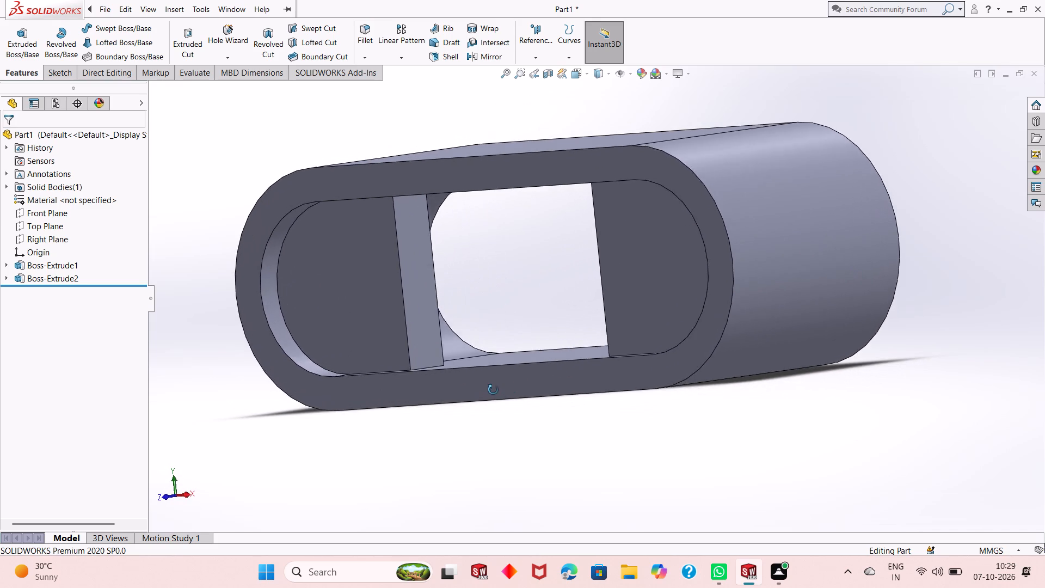
pyautogui.moveTo(493, 390); pyautogui.dragTo(591, 383, button='middle')
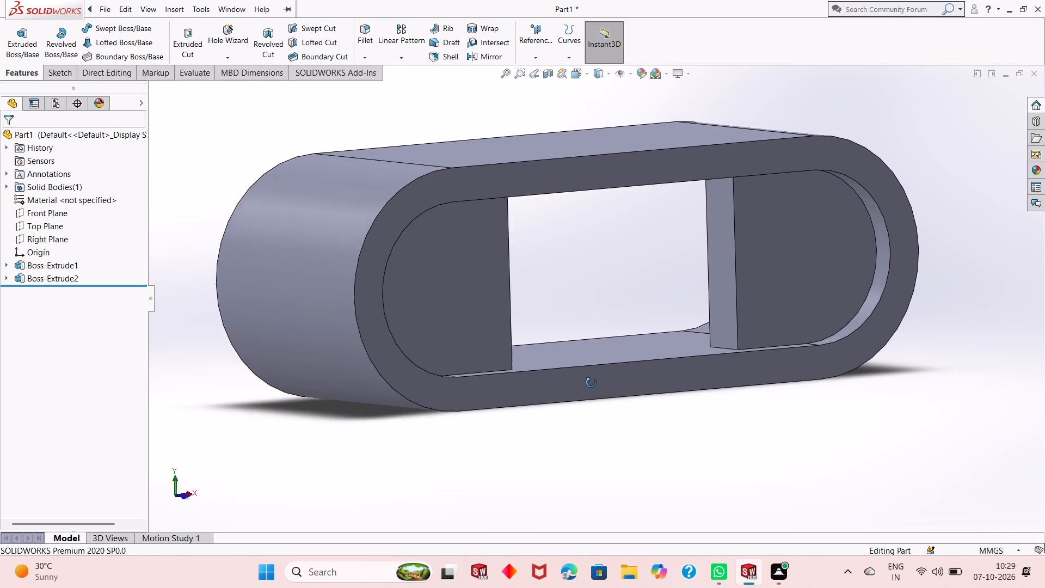
pyautogui.moveTo(591, 383); pyautogui.dragTo(525, 396, button='middle')
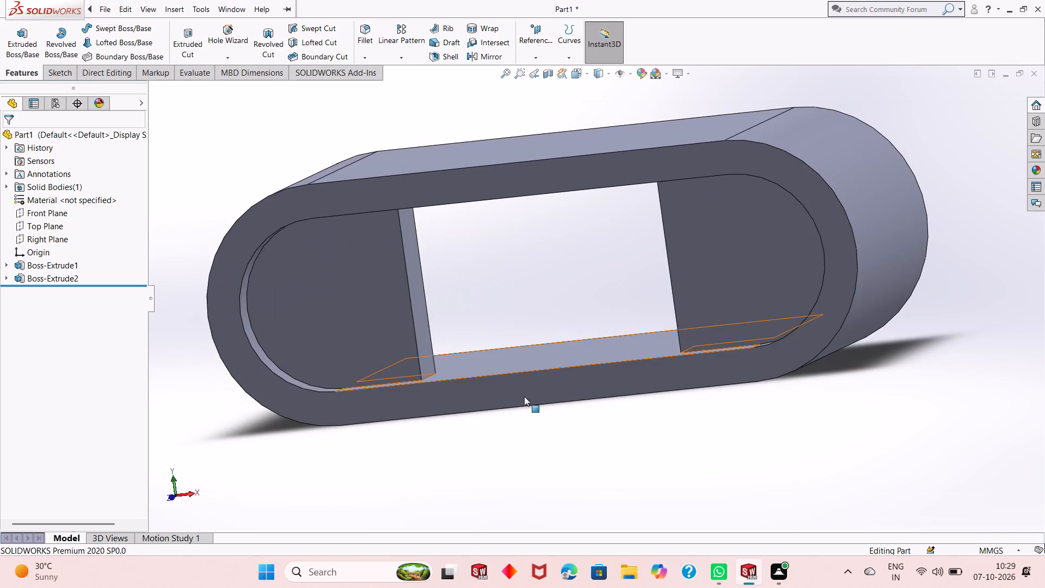
pyautogui.moveTo(567, 390); pyautogui.dragTo(366, 456, button='middle')
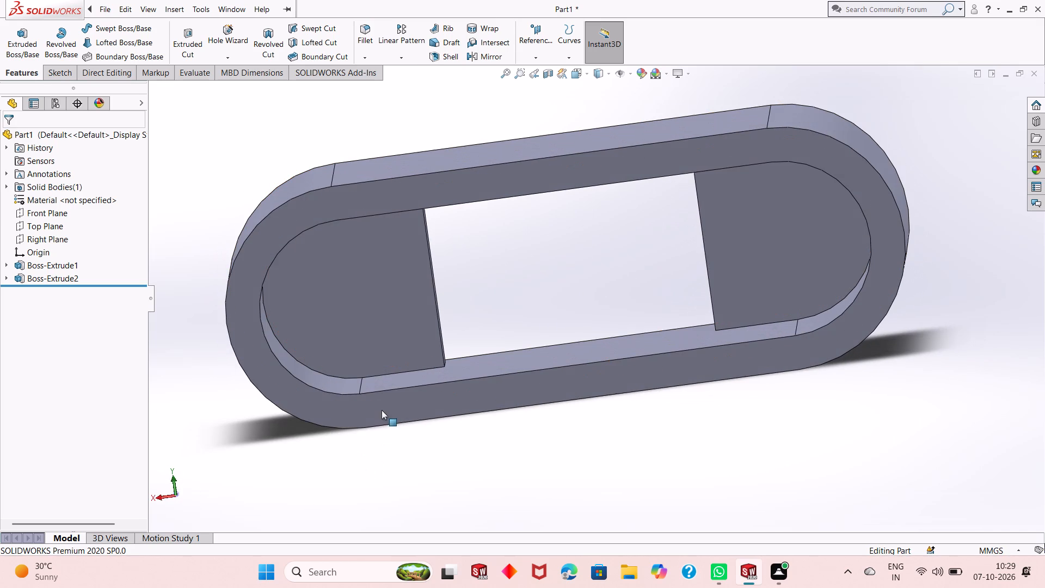
pyautogui.moveTo(472, 449); pyautogui.dragTo(480, 443, button='middle')
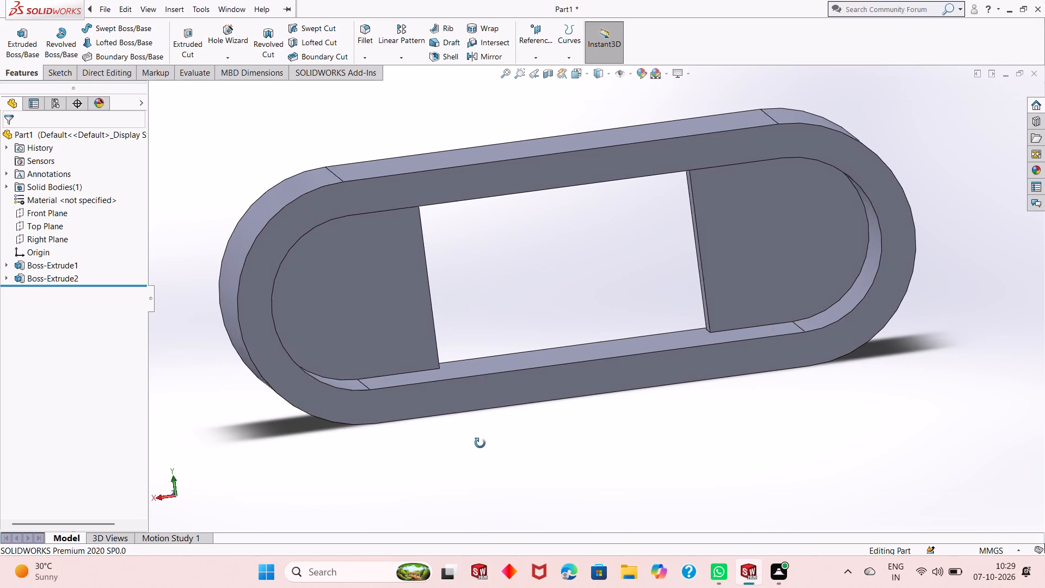
pyautogui.moveTo(480, 443); pyautogui.dragTo(523, 456, button='middle')
pyautogui.scroll(2, 523, 456)
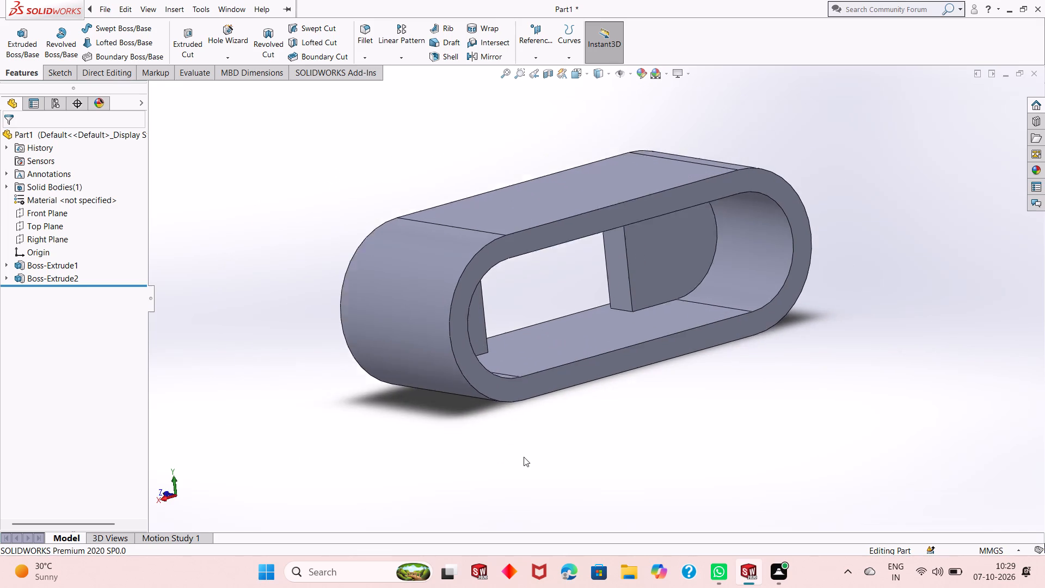
pyautogui.scroll(1, 524, 457)
pyautogui.moveTo(534, 412); pyautogui.dragTo(635, 425, button='middle')
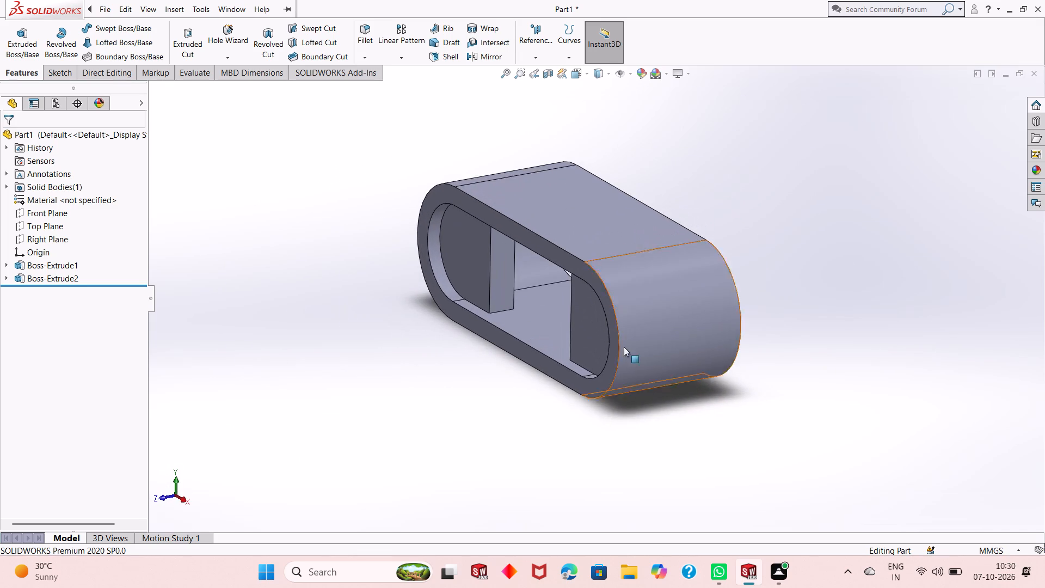
pyautogui.scroll(-1, 601, 251)
pyautogui.scroll(1, 564, 303)
pyautogui.moveTo(550, 331); pyautogui.dragTo(548, 321, button='middle')
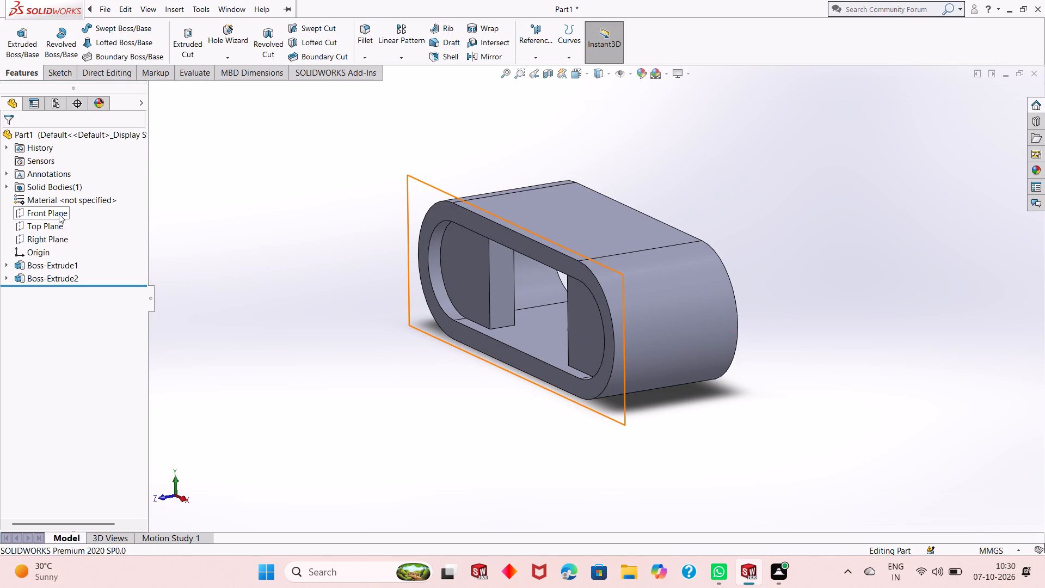
# Create a reference plane offset 25 mm from the Front Plane, flipped to pass through the ring's body.
pyautogui.click(537, 48)
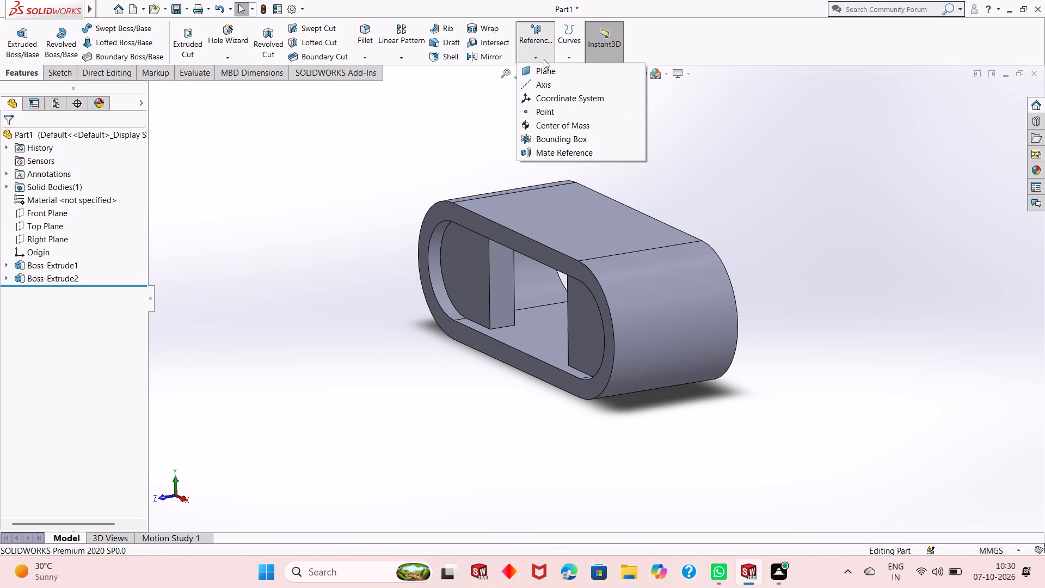
pyautogui.click(546, 69)
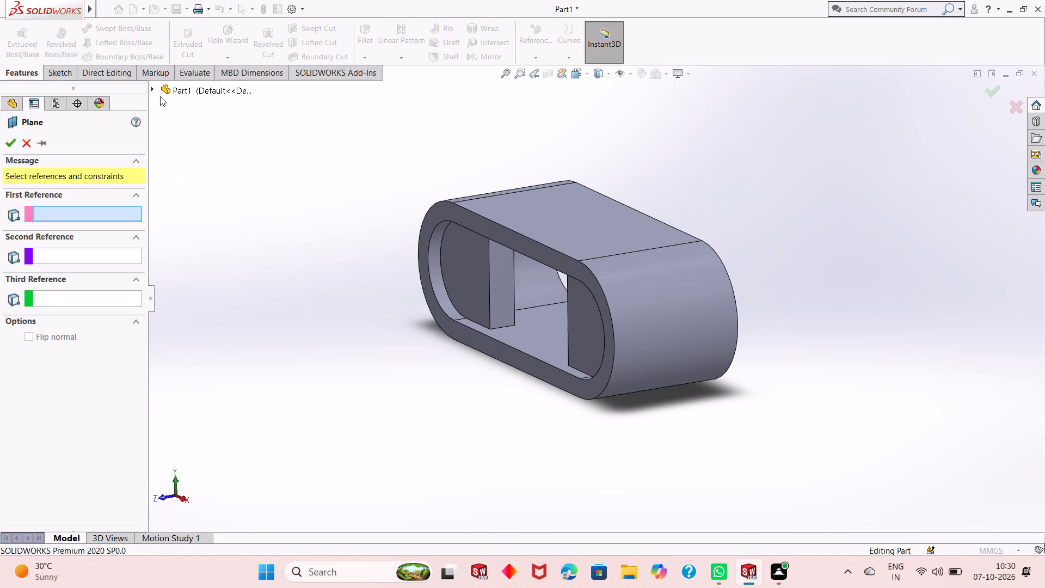
pyautogui.click(155, 87)
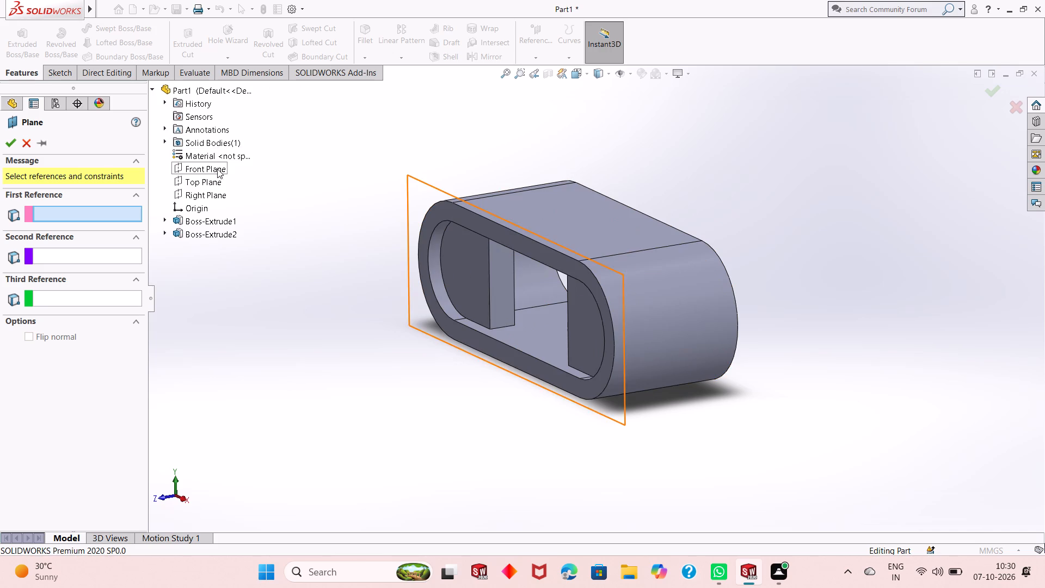
pyautogui.click(208, 173)
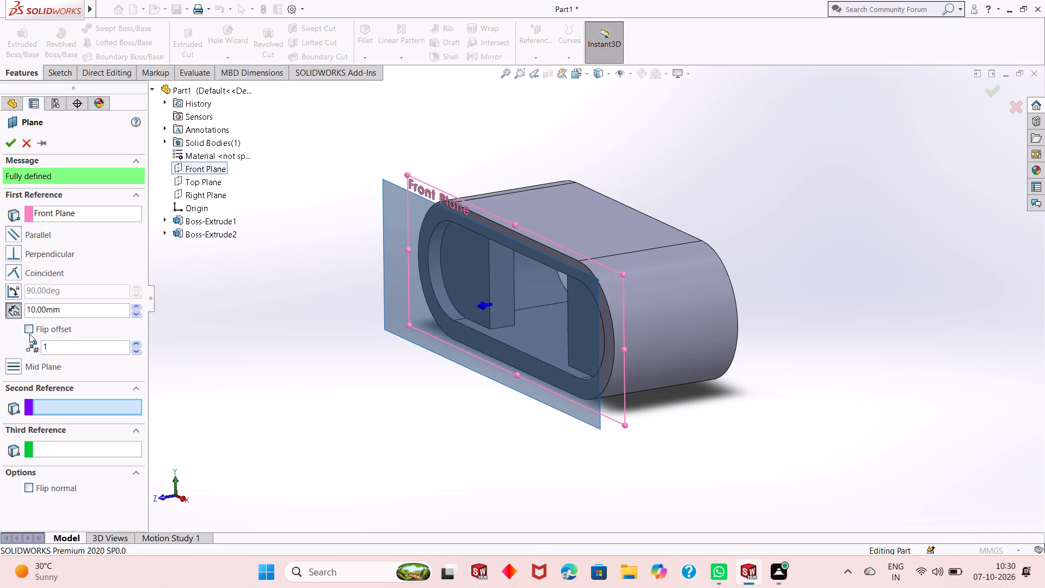
pyautogui.click(29, 334)
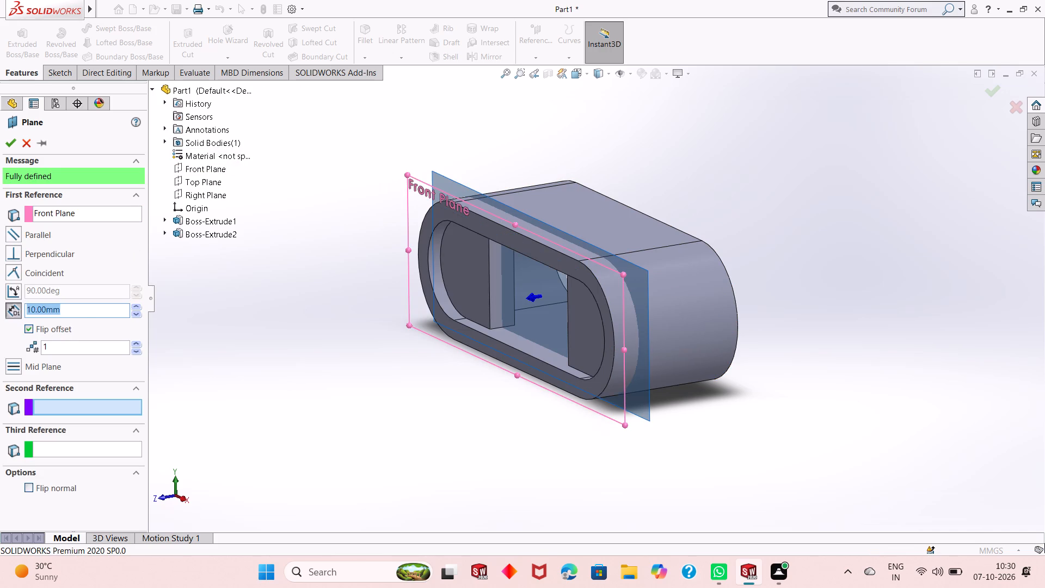
pyautogui.write('25')
pyautogui.press('Return')
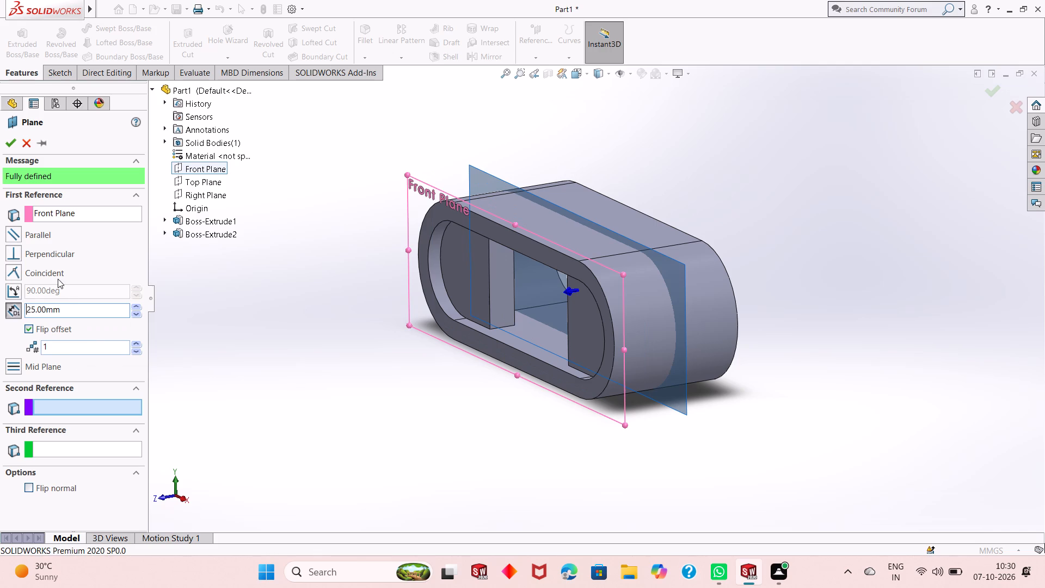
pyautogui.click(9, 145)
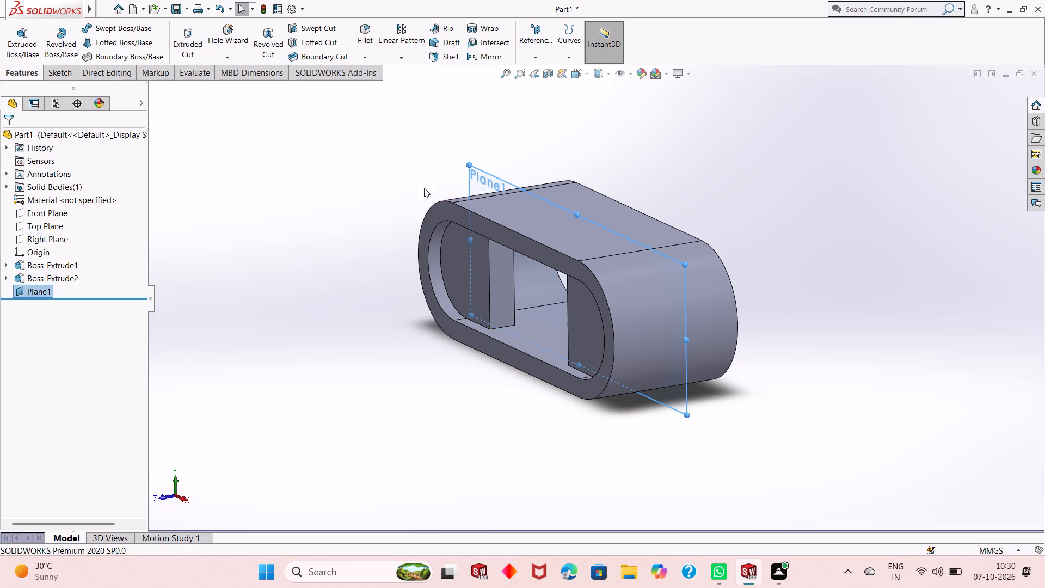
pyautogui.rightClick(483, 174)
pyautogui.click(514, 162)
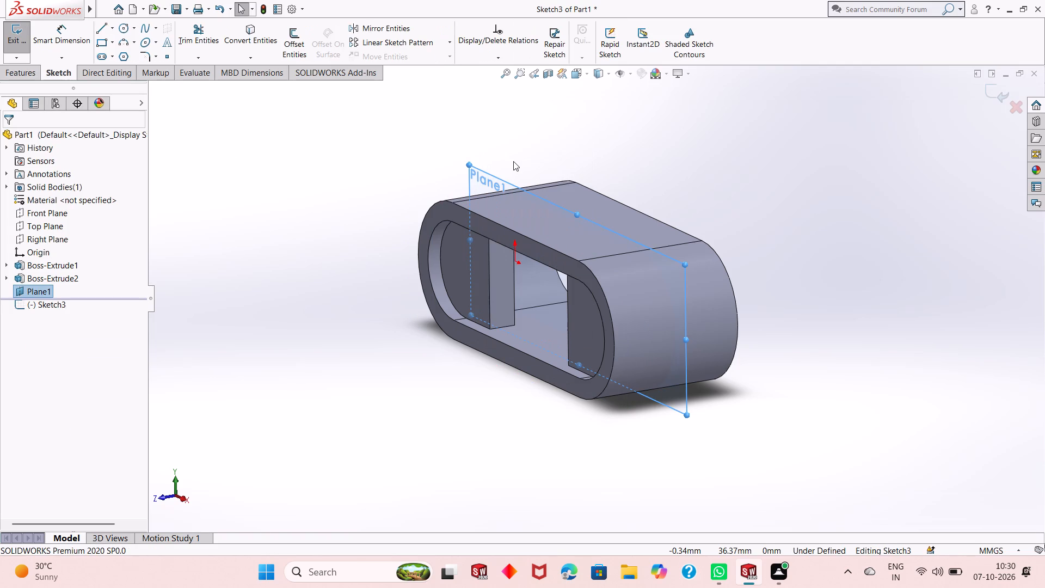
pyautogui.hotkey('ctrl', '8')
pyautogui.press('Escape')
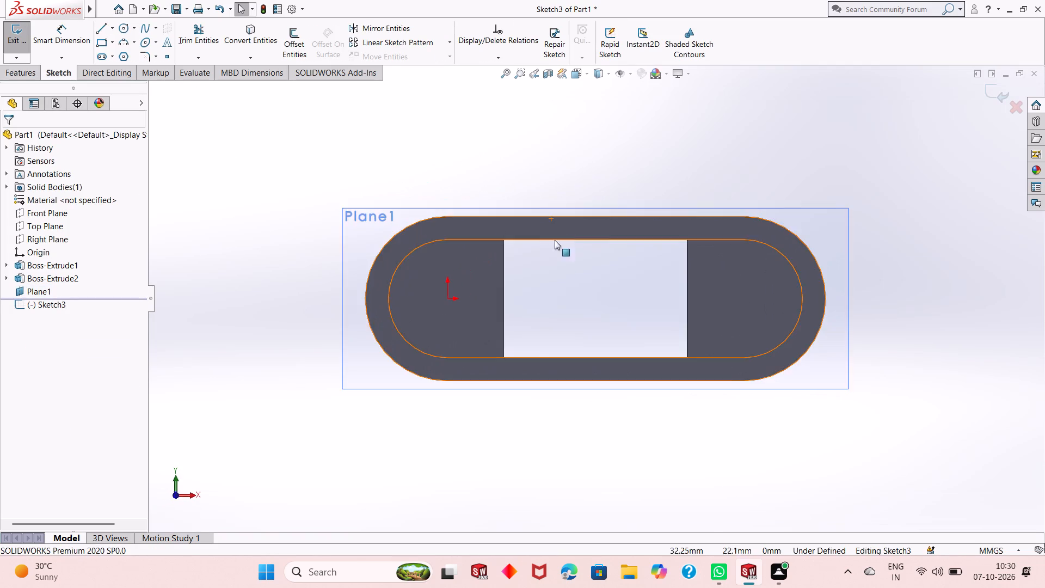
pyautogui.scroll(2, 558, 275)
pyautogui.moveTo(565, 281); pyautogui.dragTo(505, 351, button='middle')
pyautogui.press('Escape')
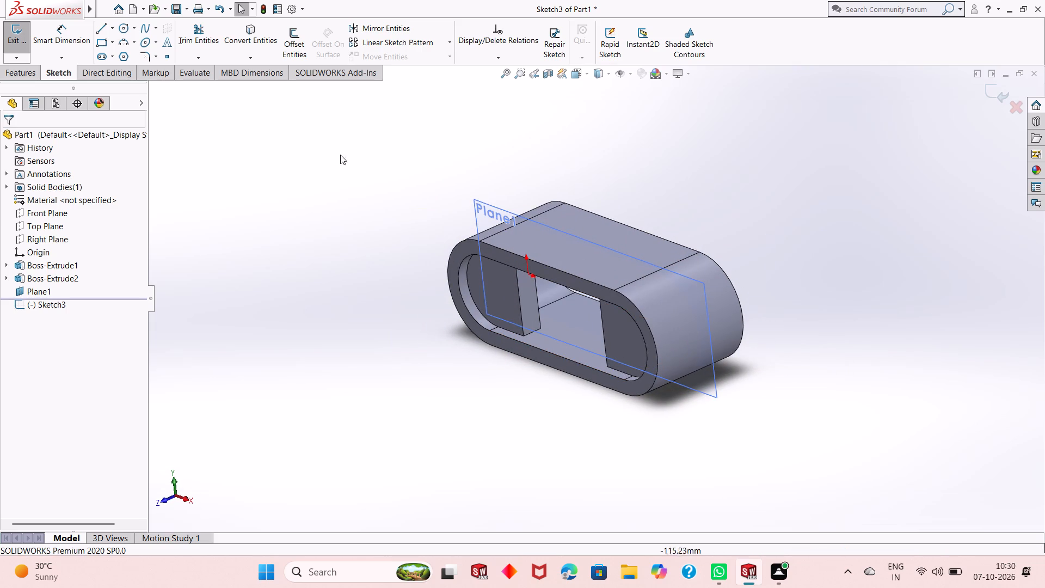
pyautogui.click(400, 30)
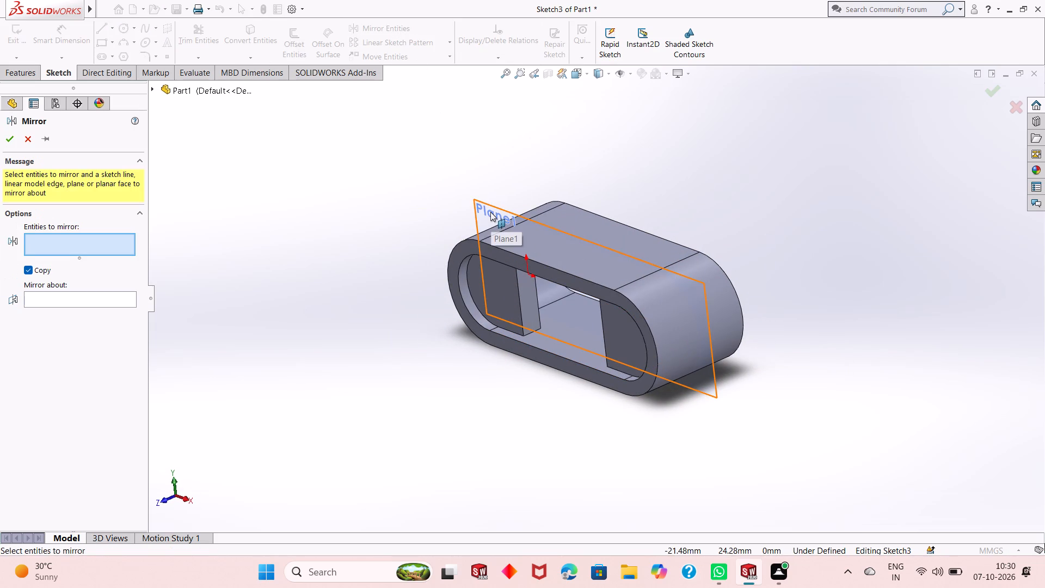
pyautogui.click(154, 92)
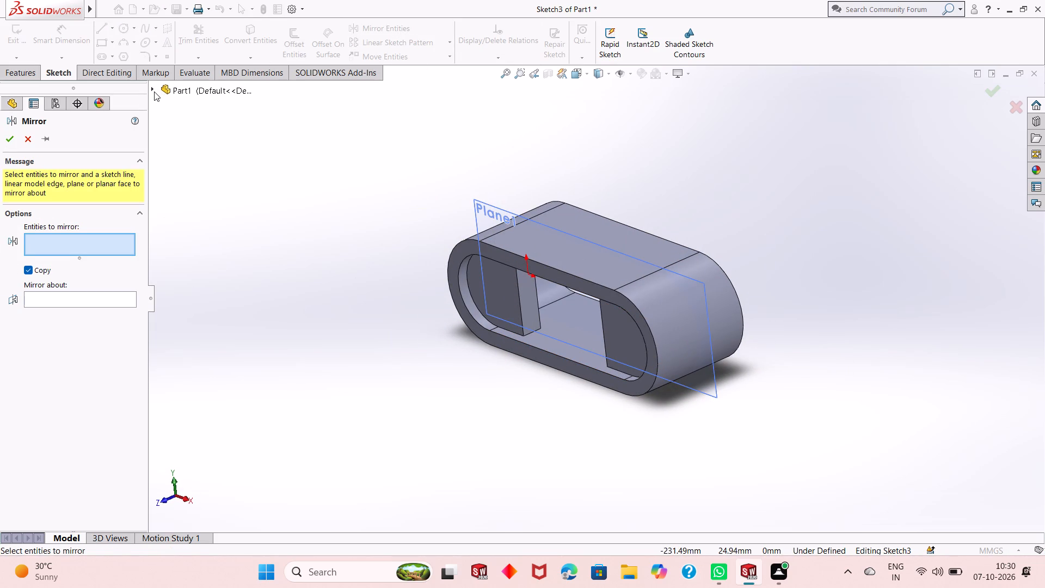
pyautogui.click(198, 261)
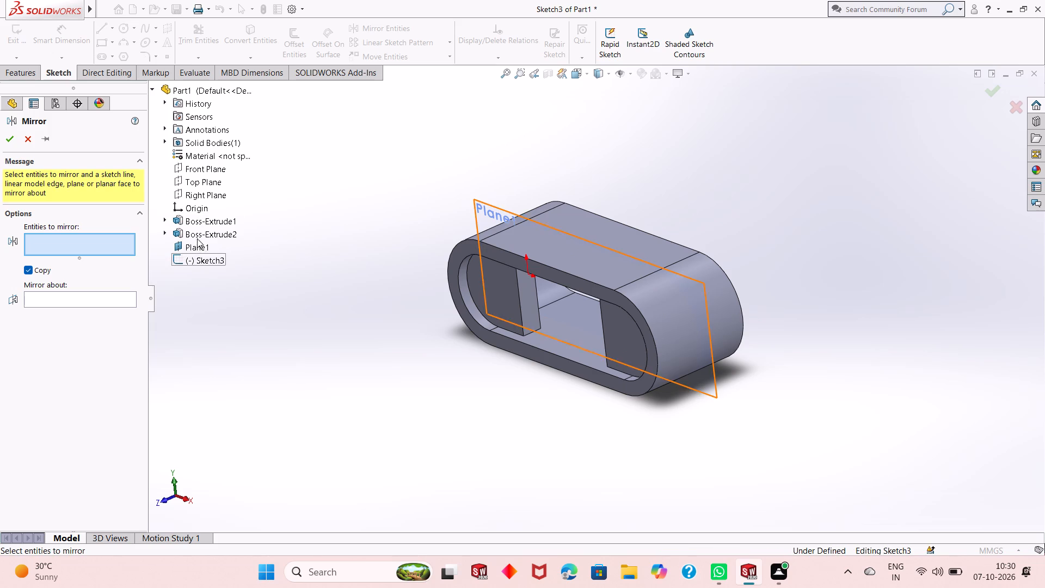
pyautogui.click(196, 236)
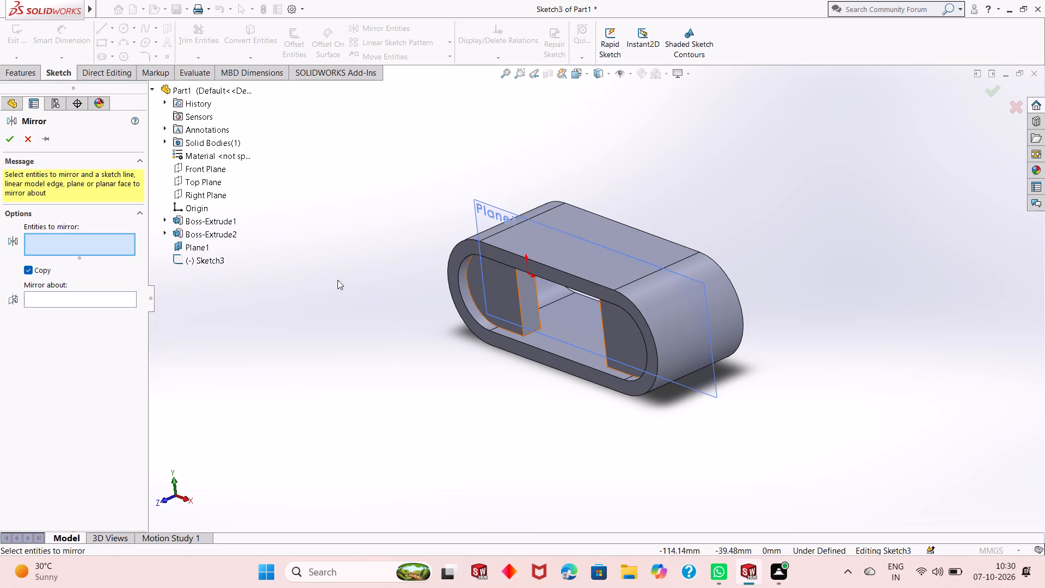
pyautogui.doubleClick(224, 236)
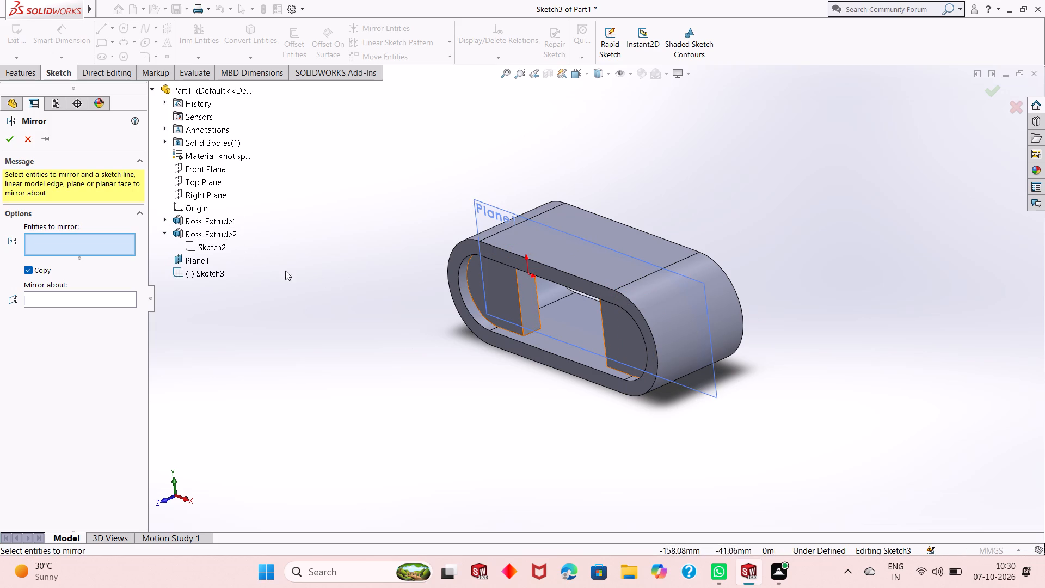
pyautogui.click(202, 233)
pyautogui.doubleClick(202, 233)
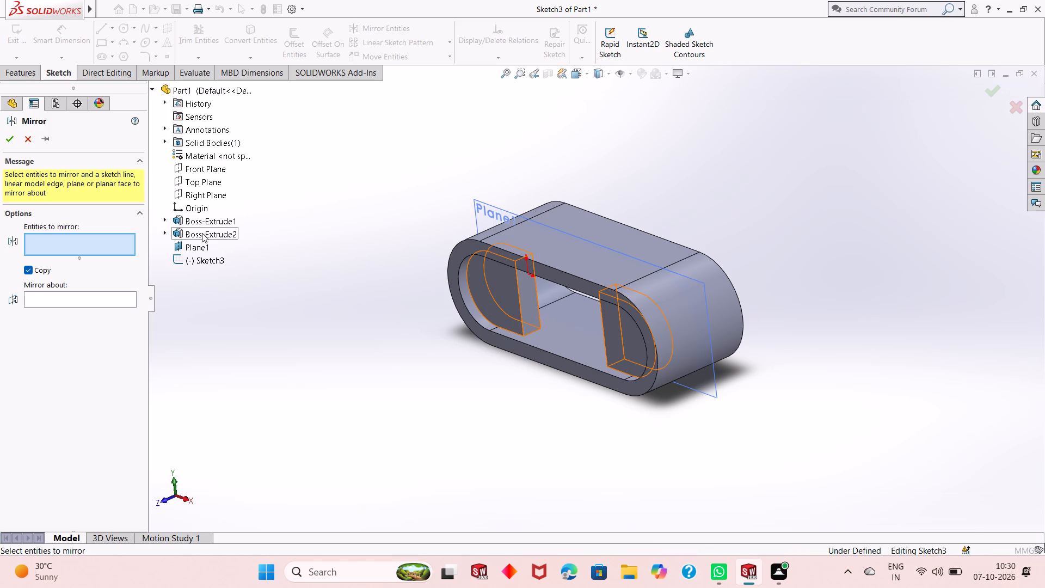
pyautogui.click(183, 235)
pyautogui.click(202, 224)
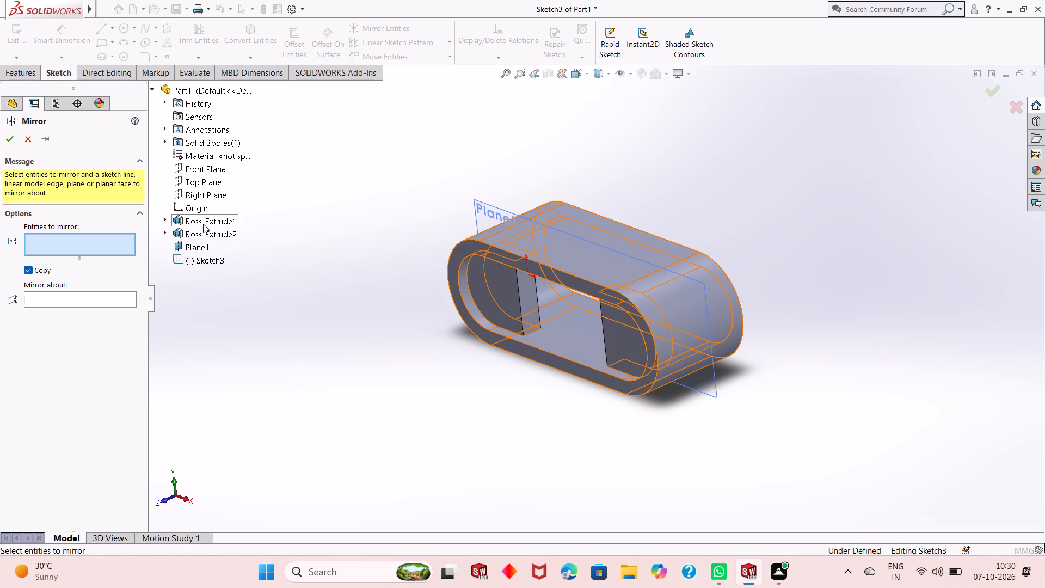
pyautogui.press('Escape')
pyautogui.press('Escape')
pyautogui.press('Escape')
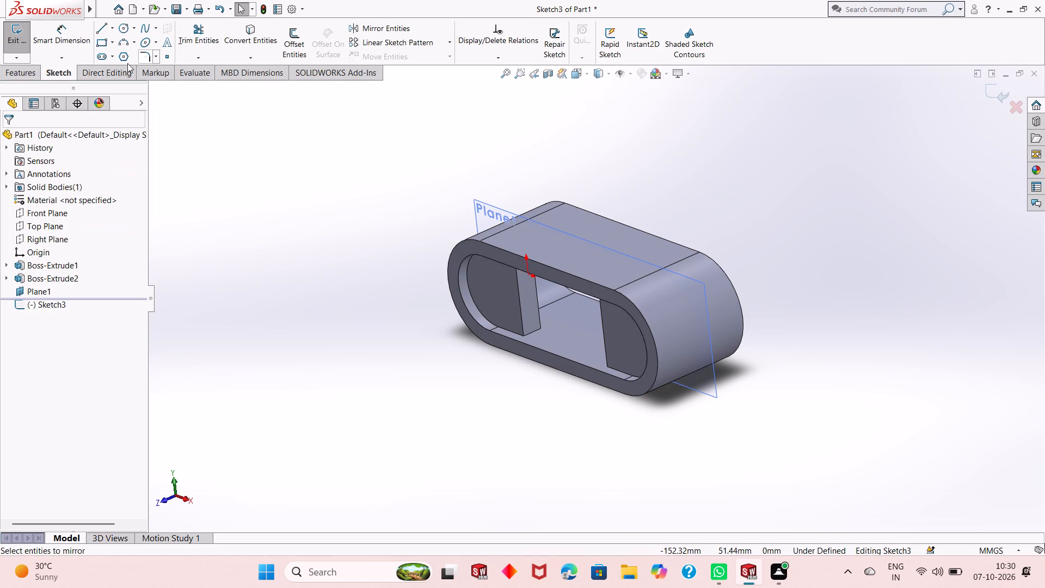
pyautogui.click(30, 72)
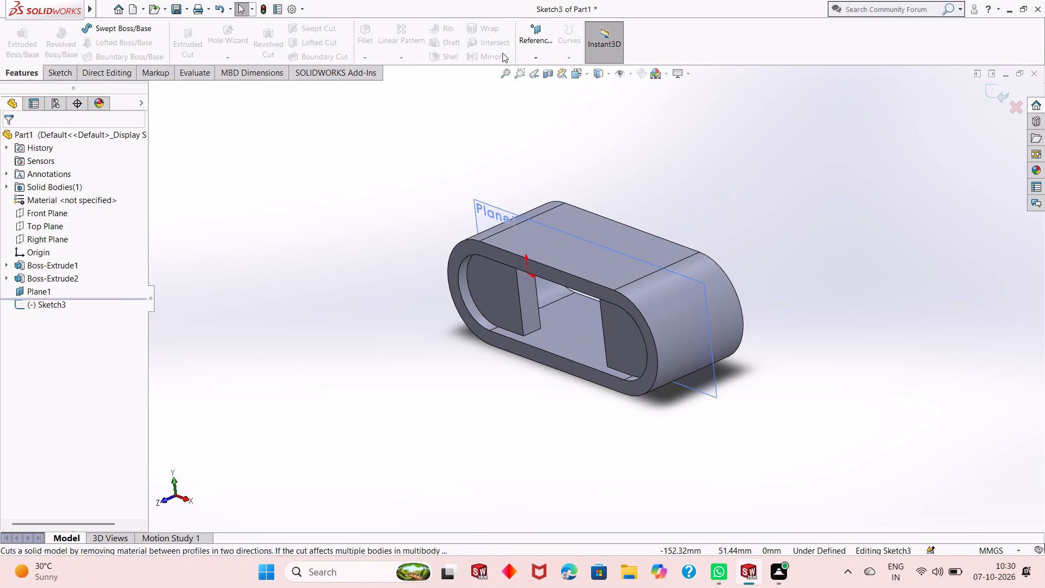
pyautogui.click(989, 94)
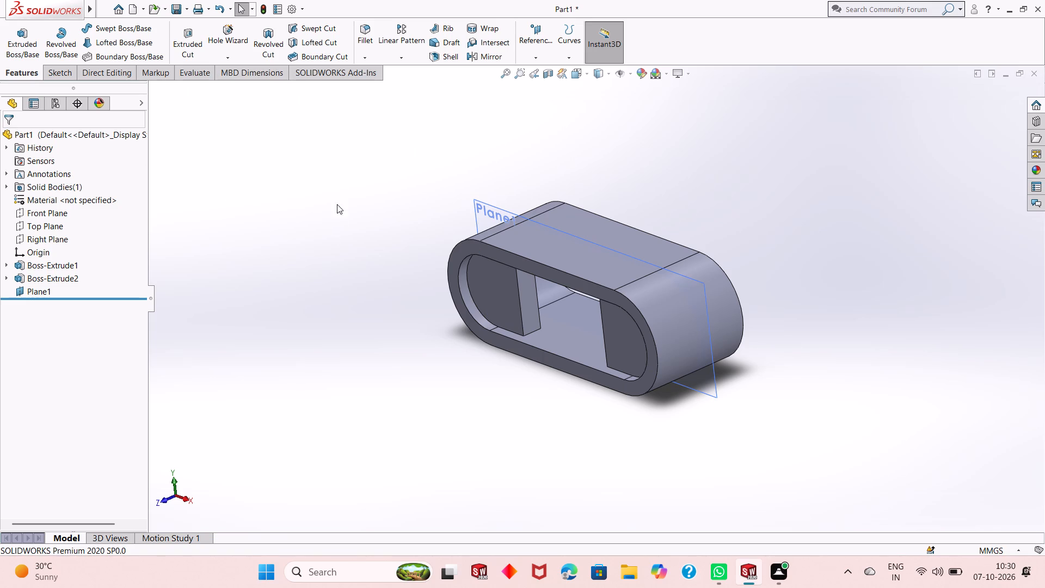
# Mirror the end-block extrusion about the mid-depth reference plane to add matching blocks near the opposite face.
pyautogui.click(477, 53)
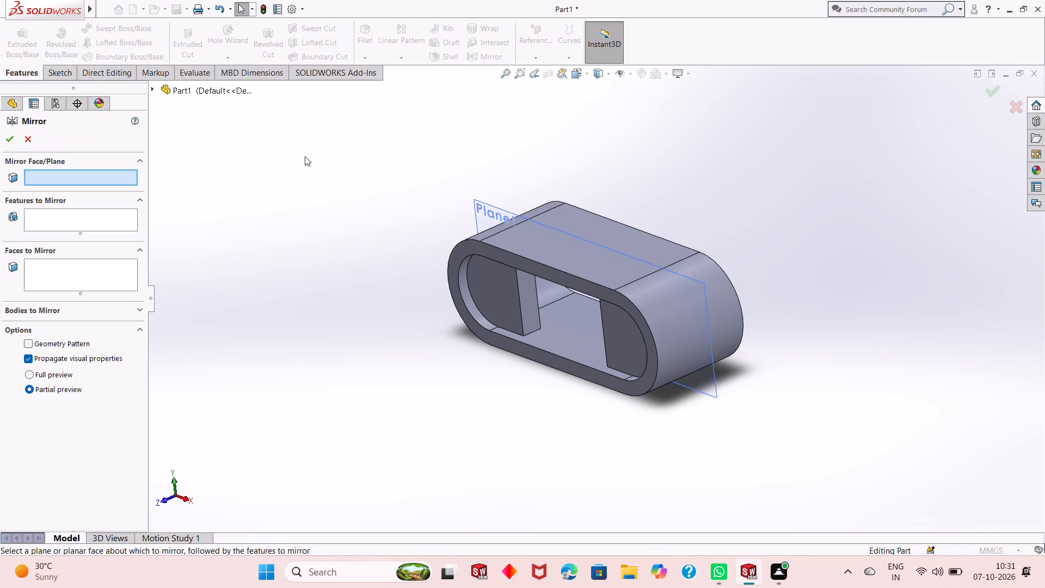
pyautogui.click(481, 211)
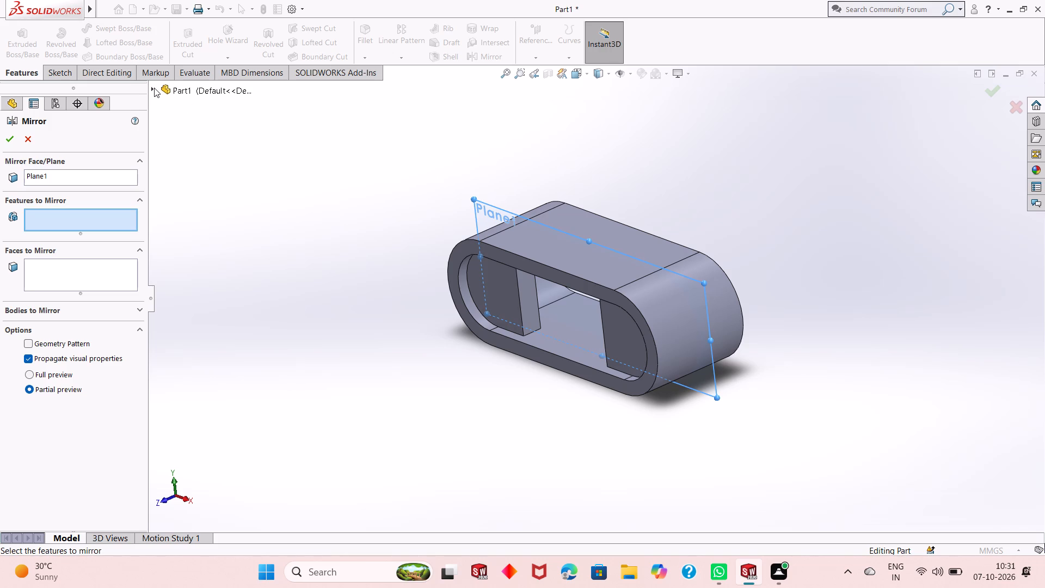
pyautogui.click(153, 88)
pyautogui.click(226, 236)
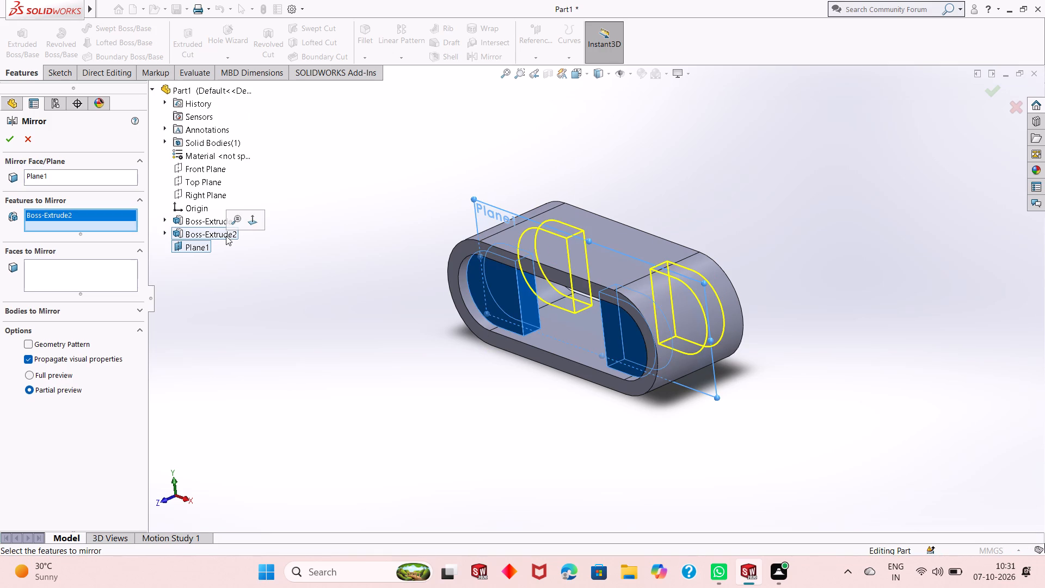
pyautogui.click(13, 142)
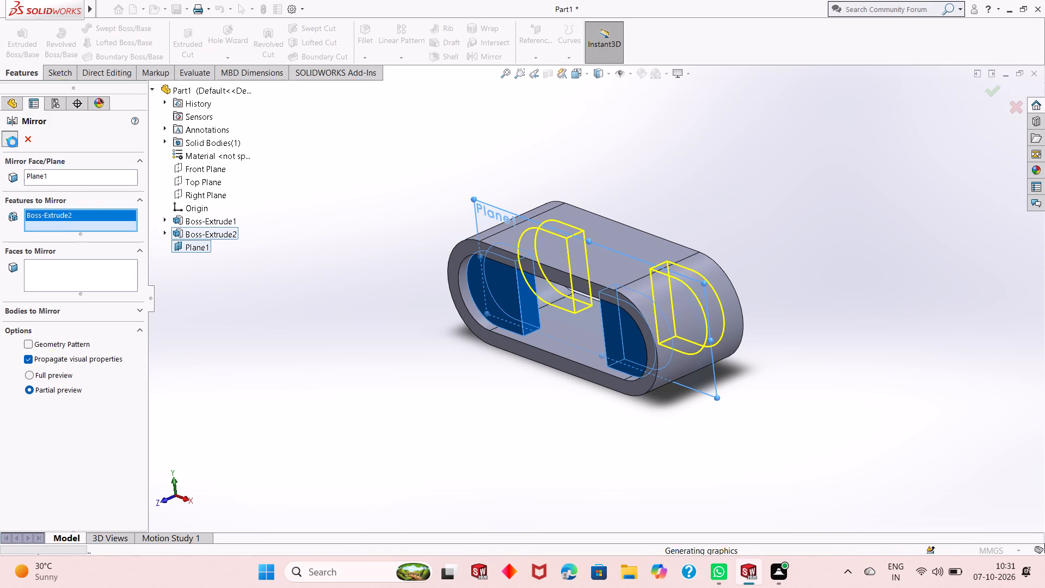
# Hide the mid-depth reference plane.
pyautogui.moveTo(470, 335); pyautogui.dragTo(441, 296, button='middle')
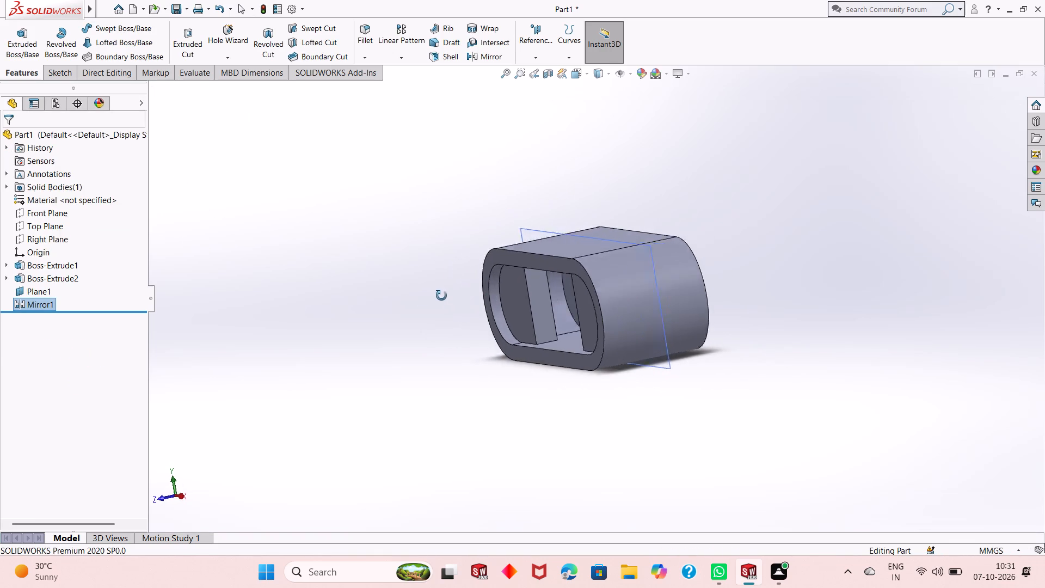
pyautogui.moveTo(441, 296); pyautogui.dragTo(385, 431, button='middle')
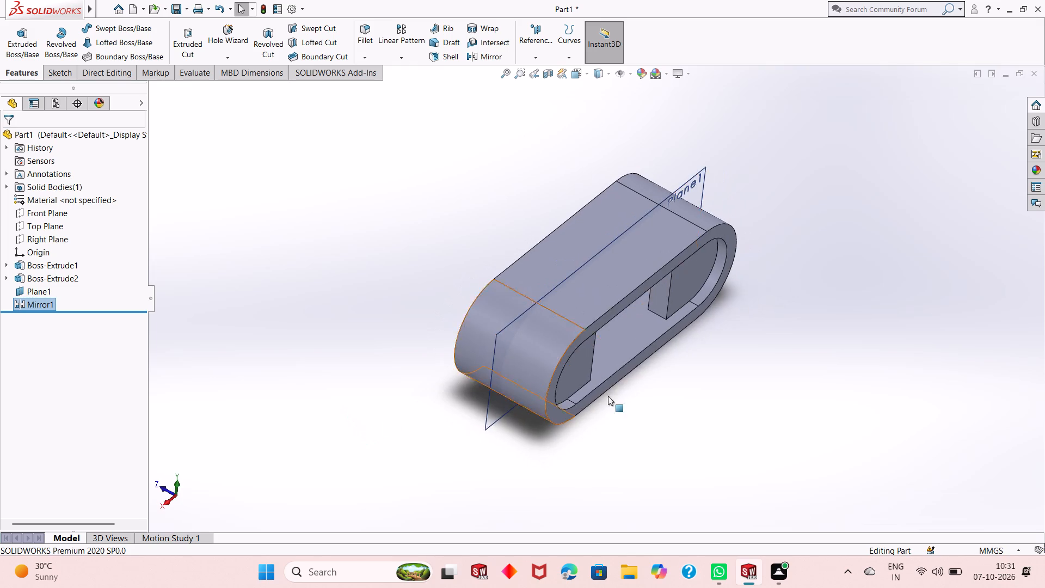
pyautogui.scroll(-1, 669, 341)
pyautogui.moveTo(671, 389); pyautogui.dragTo(643, 344, button='middle')
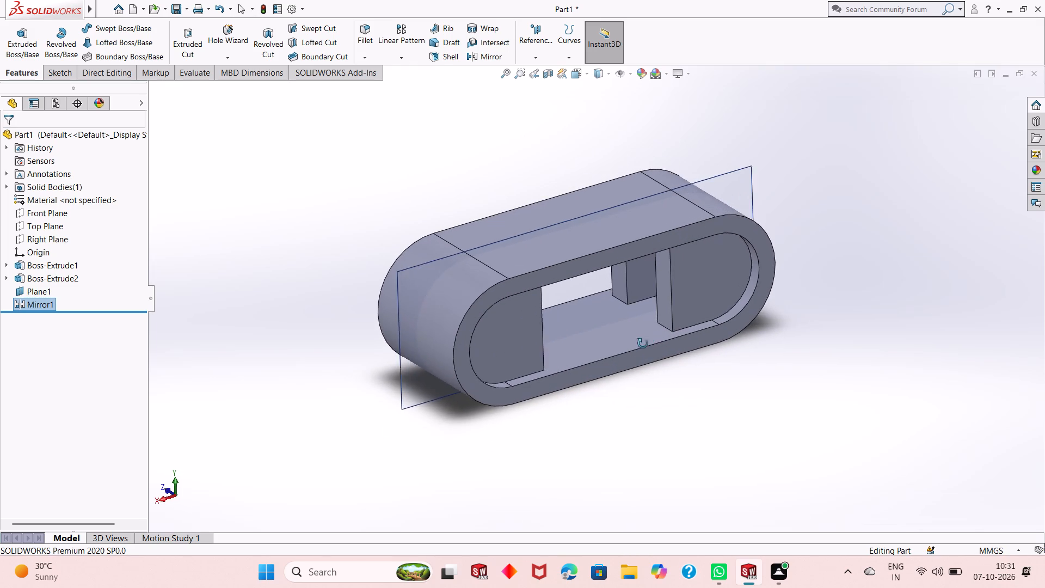
pyautogui.moveTo(643, 344); pyautogui.dragTo(641, 345, button='middle')
pyautogui.rightClick(415, 394)
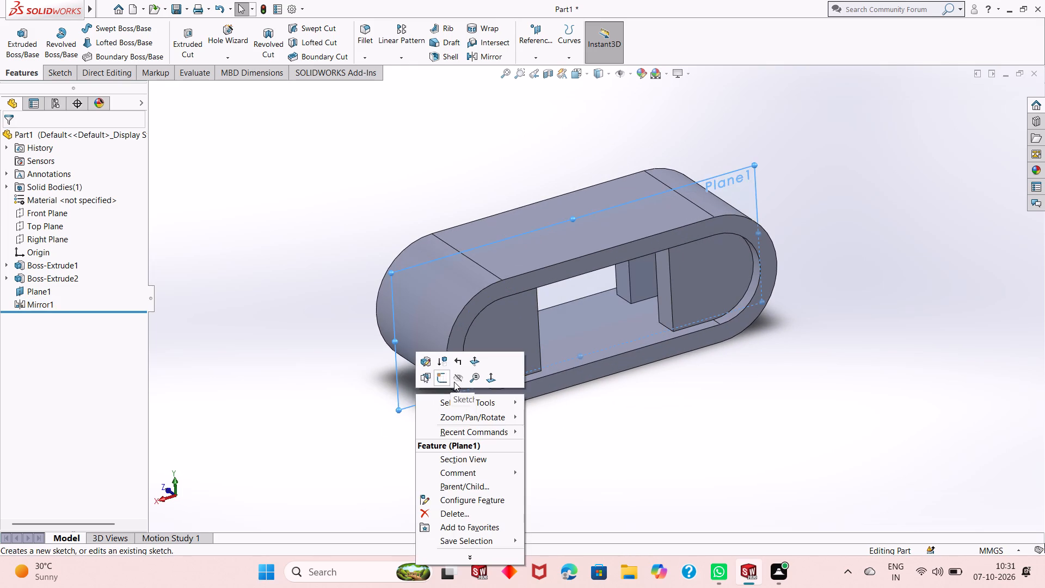
pyautogui.click(454, 382)
# Examine the ring and both pairs of end blocks from several oblique angles and close to face-on.
pyautogui.scroll(1, 540, 376)
pyautogui.scroll(-1, 627, 281)
pyautogui.moveTo(619, 426); pyautogui.dragTo(649, 395, button='middle')
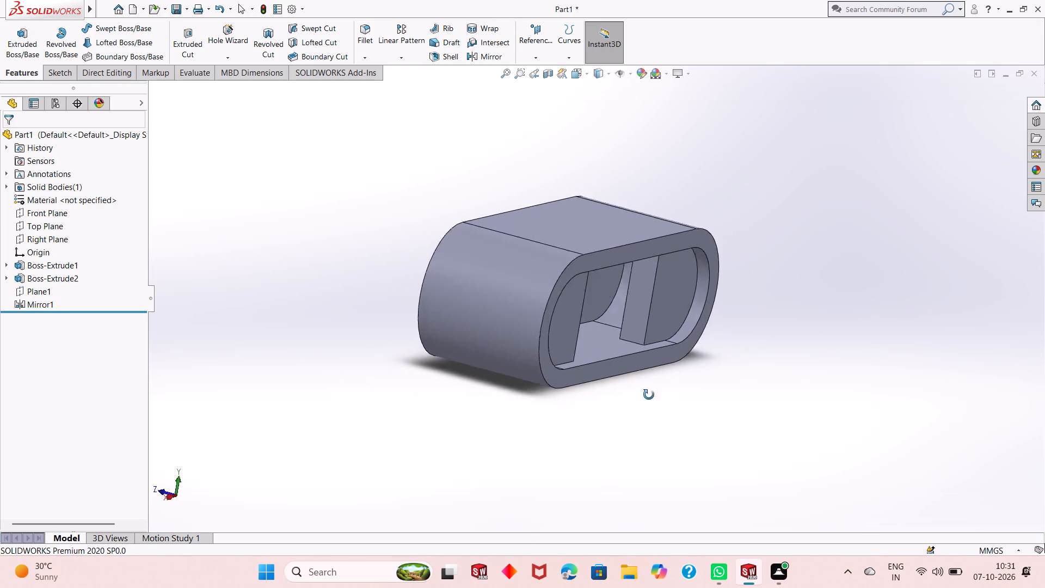
pyautogui.moveTo(649, 395); pyautogui.dragTo(512, 464, button='middle')
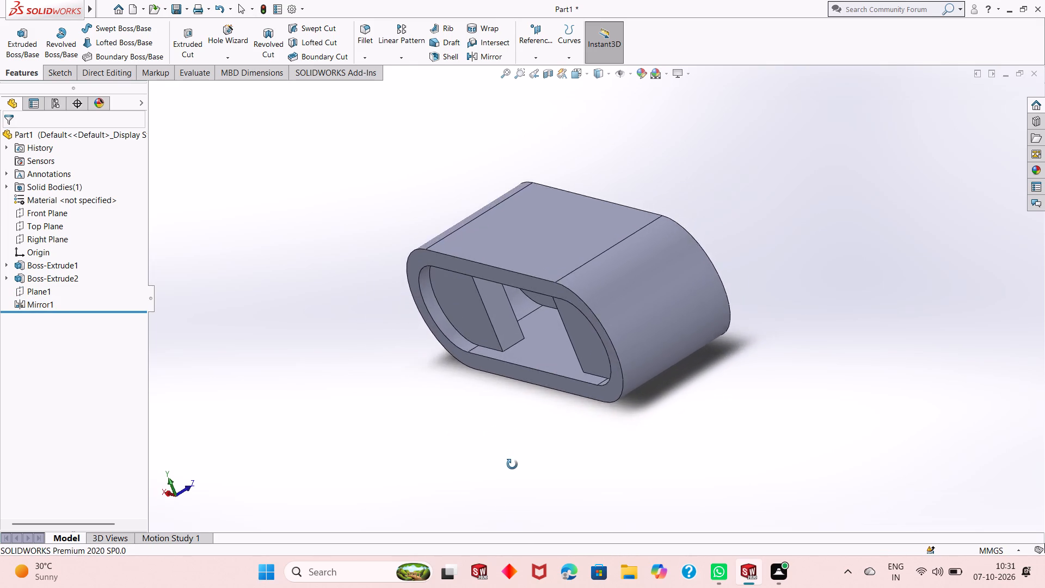
pyautogui.moveTo(512, 464); pyautogui.dragTo(649, 364, button='middle')
pyautogui.moveTo(666, 378); pyautogui.dragTo(683, 373, button='middle')
pyautogui.scroll(-4, 632, 240)
pyautogui.moveTo(660, 428); pyautogui.dragTo(636, 432, button='middle')
pyautogui.scroll(2, 636, 432)
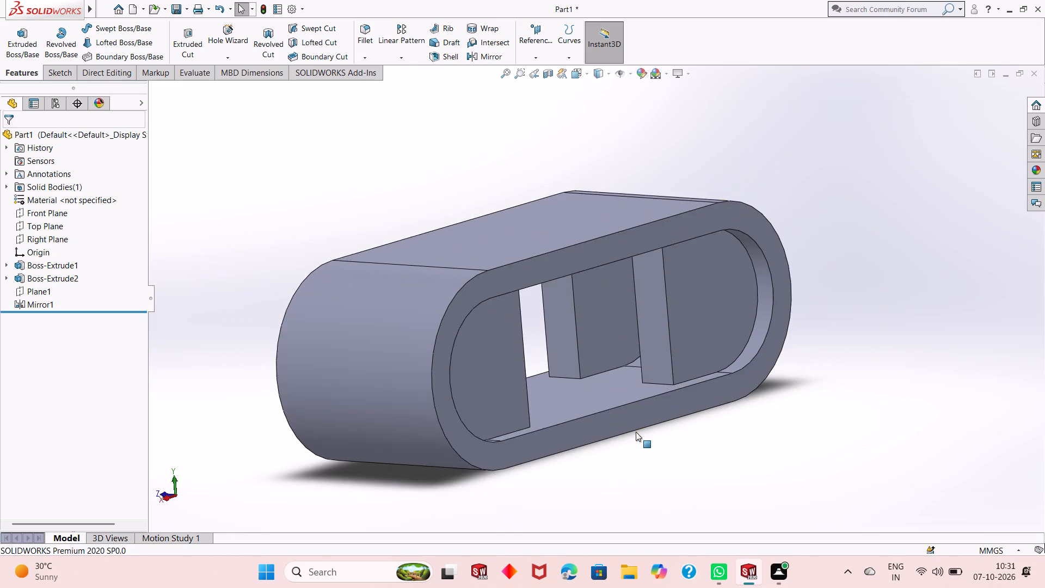
pyautogui.scroll(1, 636, 432)
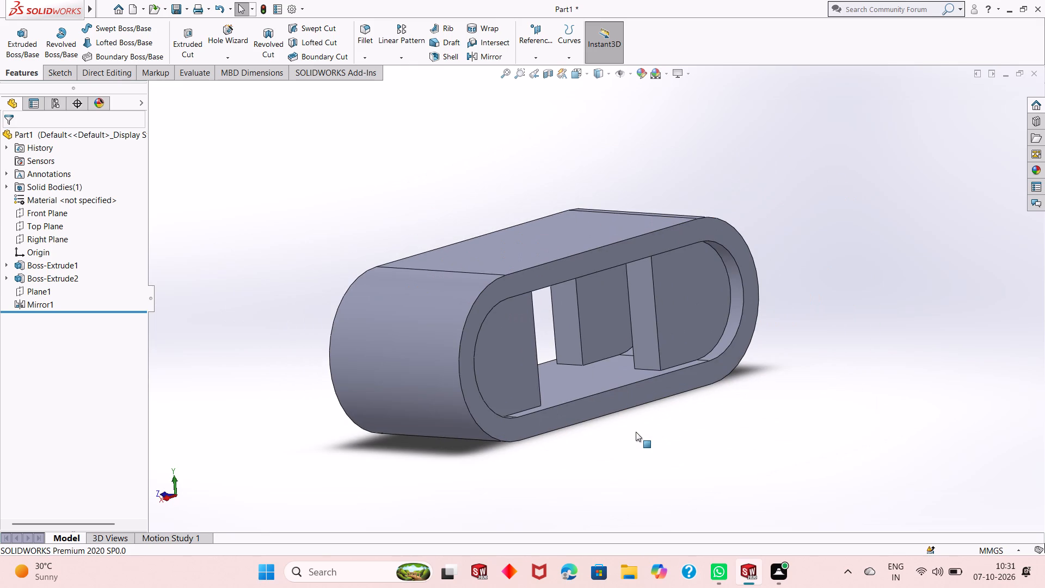
pyautogui.scroll(2, 671, 416)
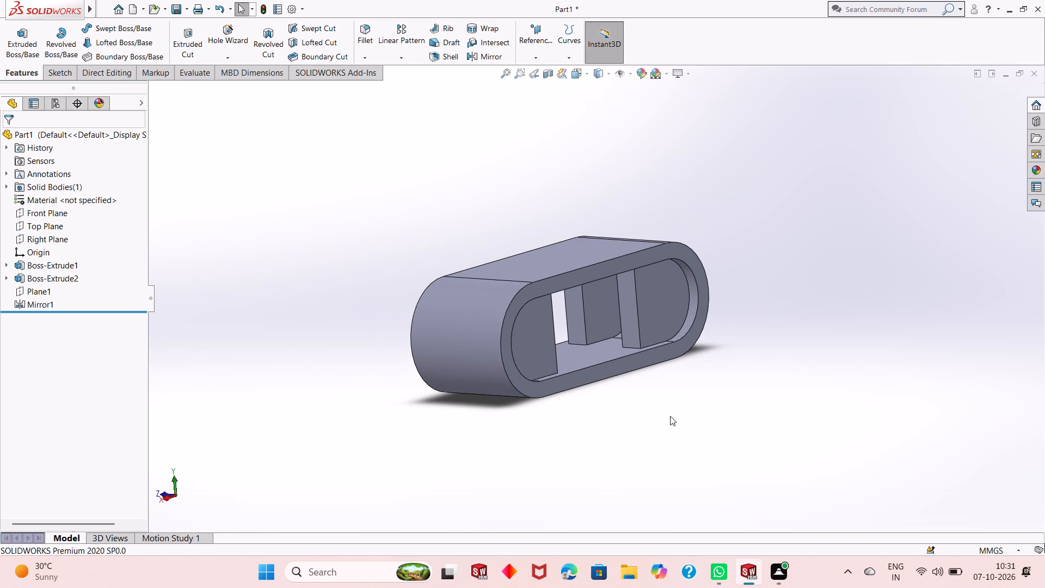
pyautogui.moveTo(670, 416); pyautogui.dragTo(592, 435, button='middle')
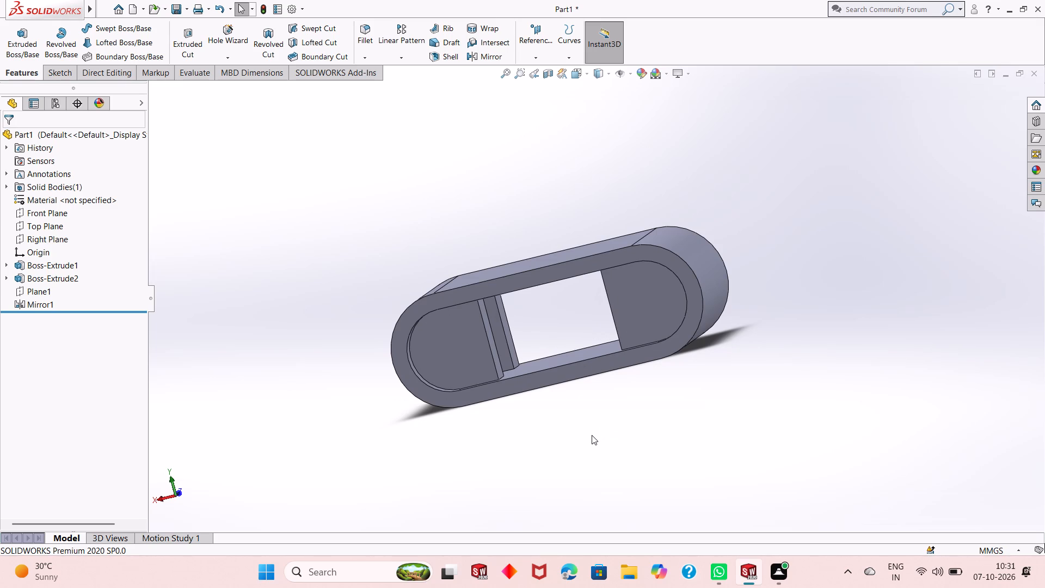
# Sketch a corner rectangle on the ring's flat upper face plane, near mid-depth and straddling the outer edge of the +X rounded end.
pyautogui.moveTo(593, 285); pyautogui.dragTo(595, 345, button='middle')
pyautogui.moveTo(595, 286); pyautogui.dragTo(610, 359, button='middle')
pyautogui.click(607, 279)
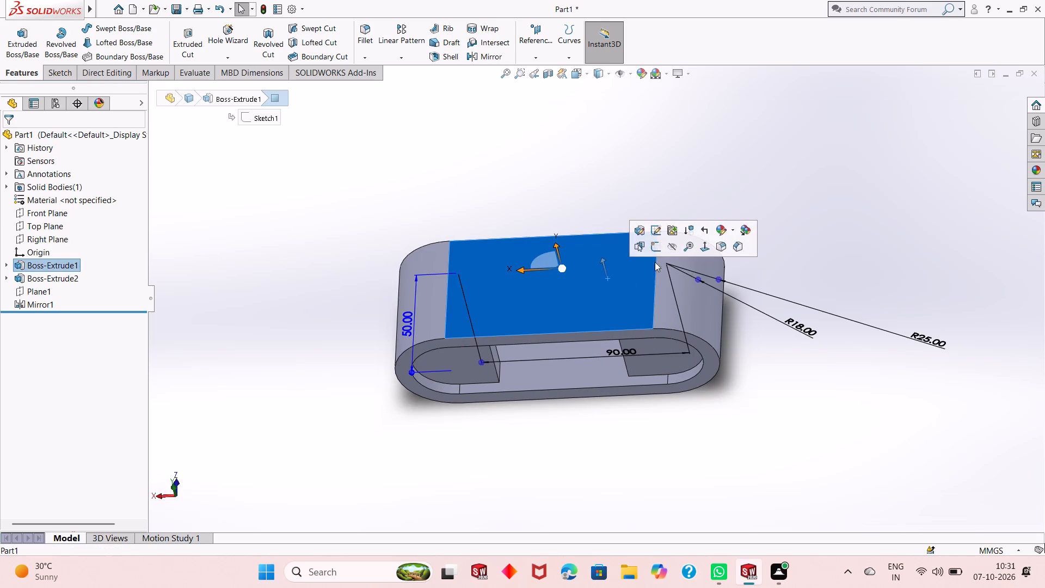
pyautogui.click(659, 244)
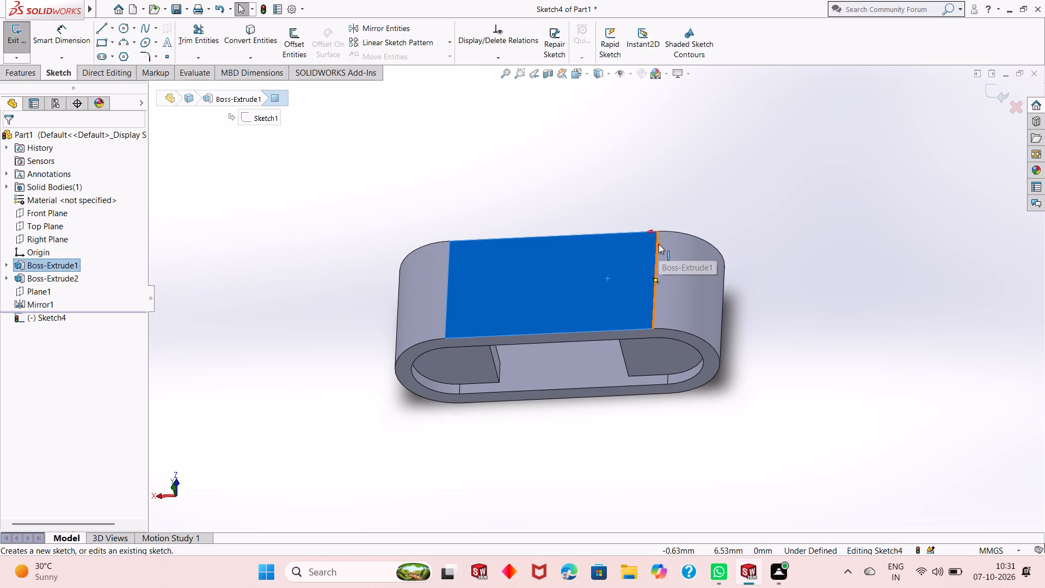
pyautogui.hotkey('ctrl', '8')
pyautogui.press('Escape')
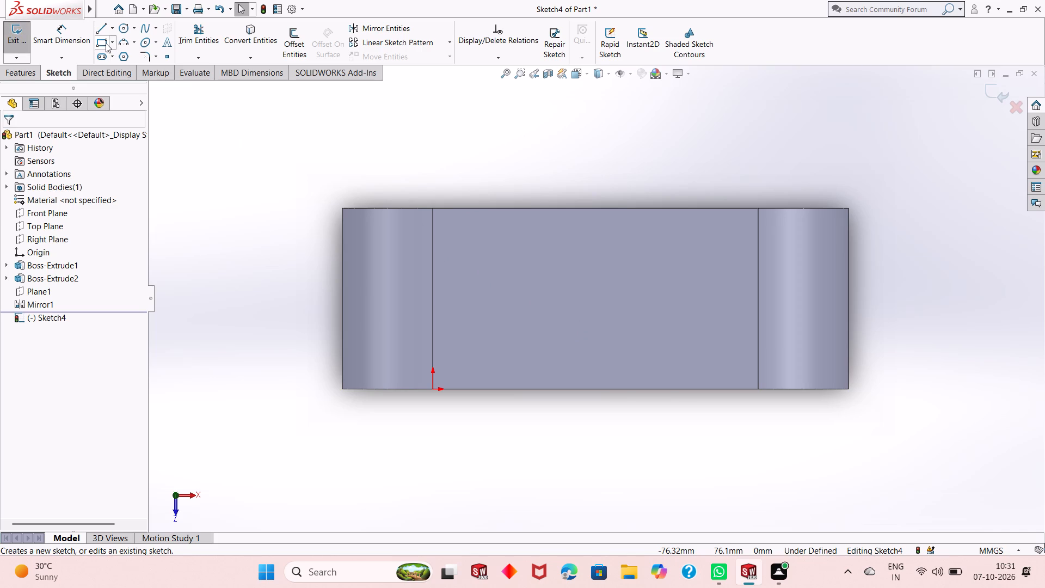
pyautogui.click(104, 43)
pyautogui.click(803, 281)
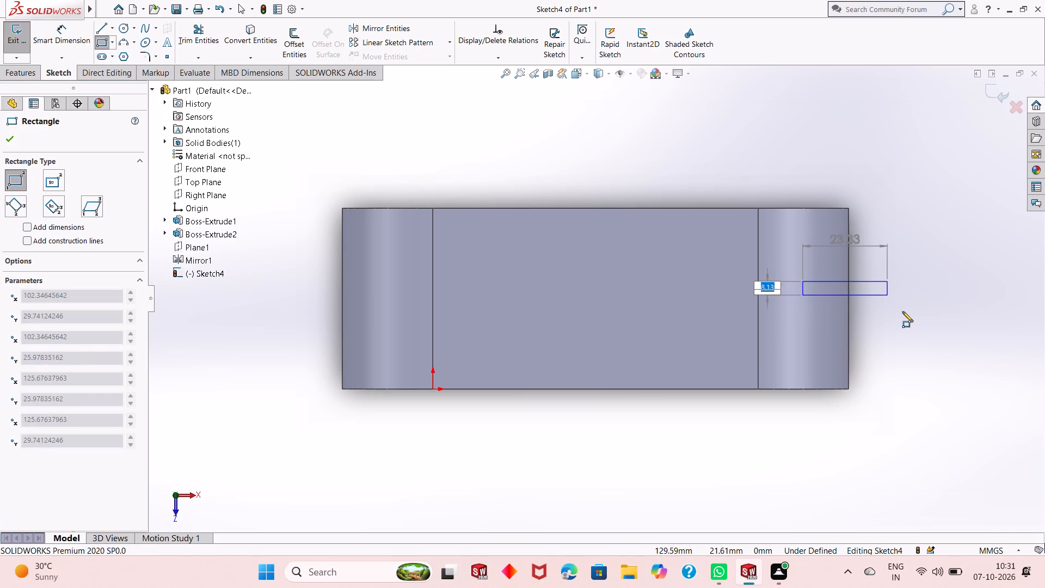
pyautogui.click(903, 316)
pyautogui.press('Escape')
pyautogui.press('Escape')
pyautogui.press('Escape')
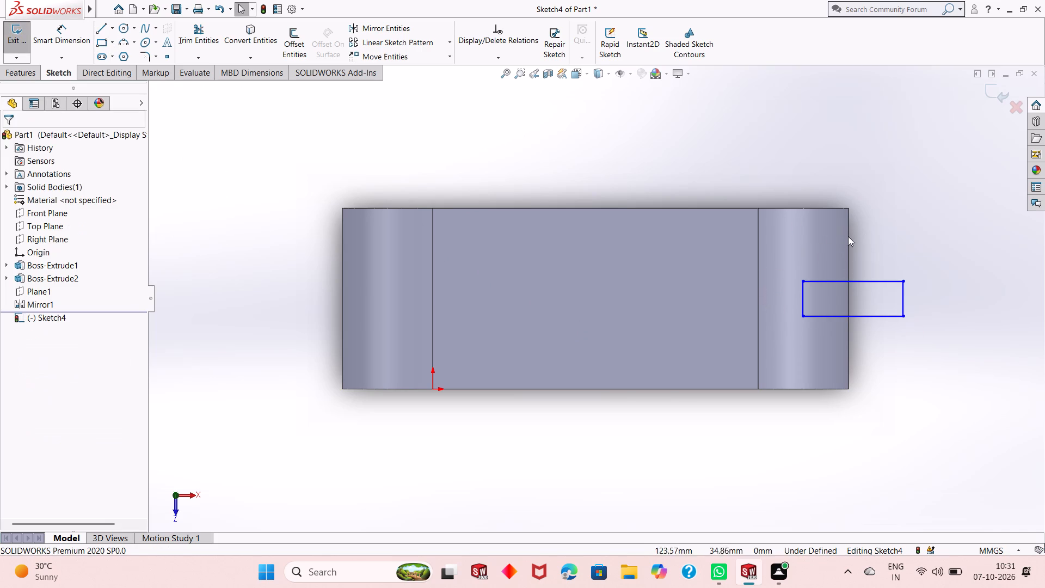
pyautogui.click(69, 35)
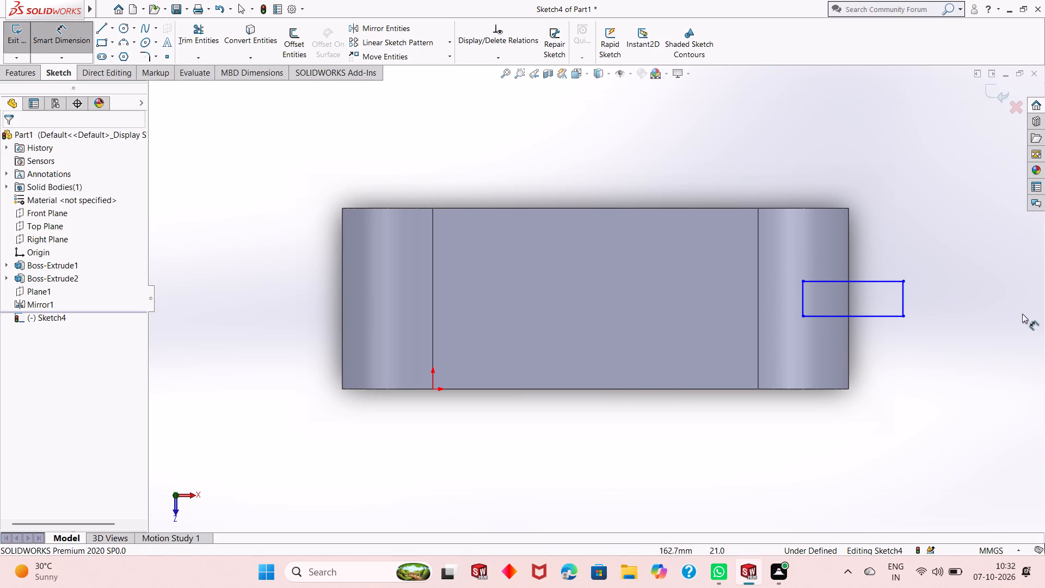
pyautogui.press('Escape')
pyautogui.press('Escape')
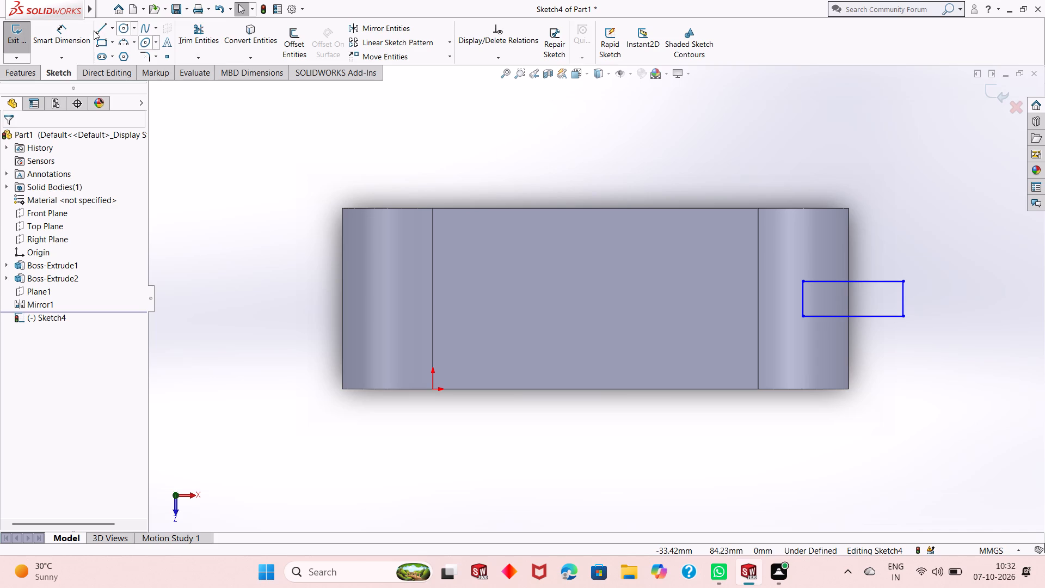
# Sketch a second corner rectangle near mid-depth, straddling the outer edge of the -X rounded end.
pyautogui.click(103, 40)
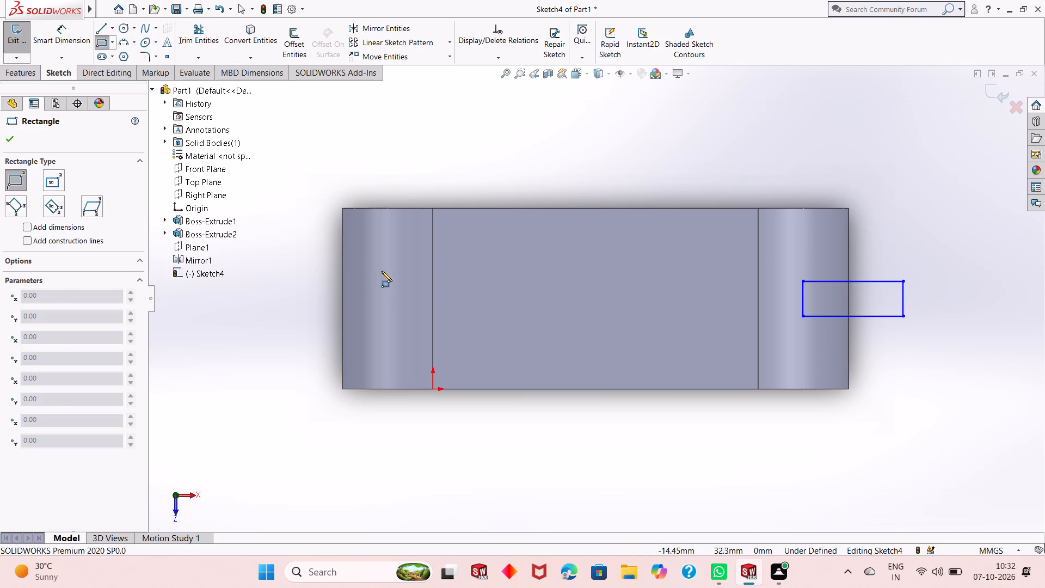
pyautogui.click(382, 271)
pyautogui.click(292, 315)
pyautogui.press('Escape')
pyautogui.press('Escape')
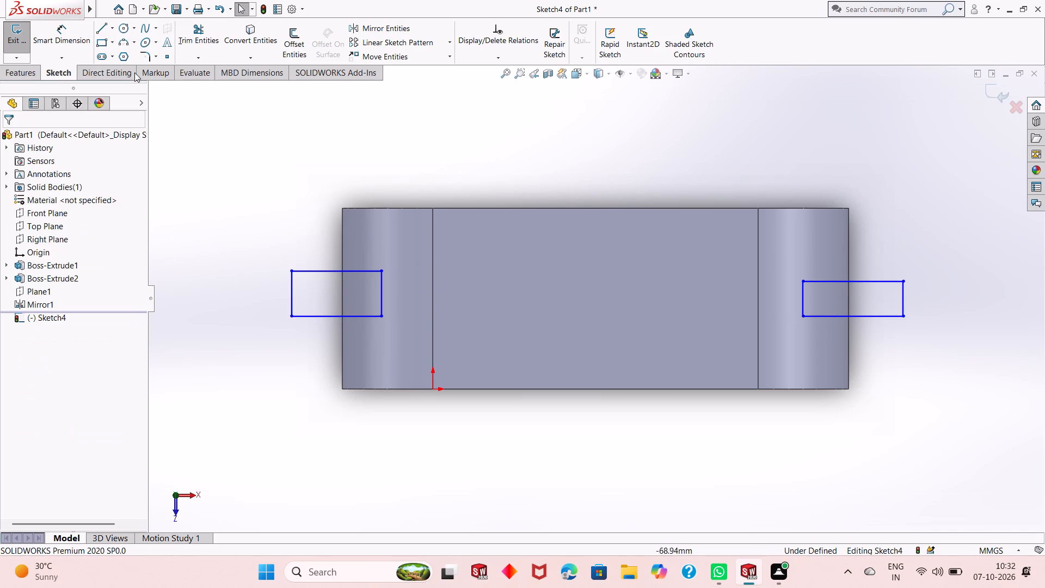
# Dimension the outer short side of the +X end rectangle to 10 mm.
pyautogui.click(35, 35)
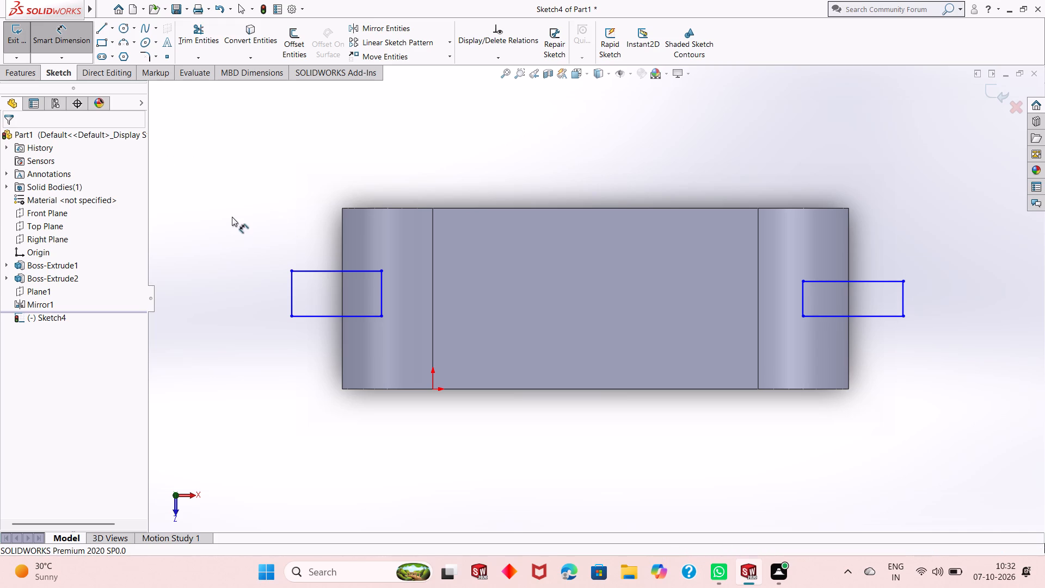
pyautogui.scroll(1, 570, 308)
pyautogui.scroll(1, 850, 298)
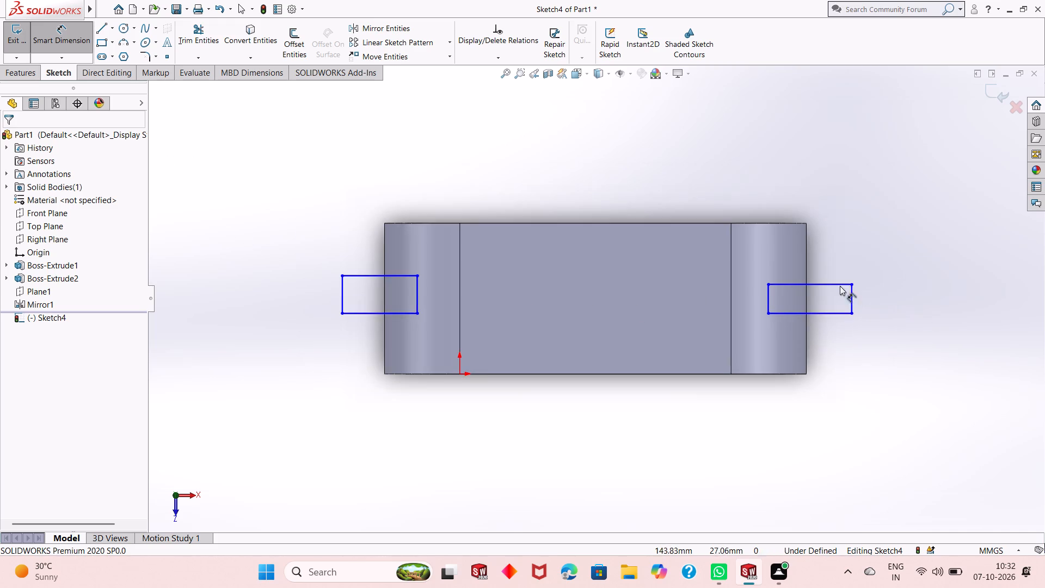
pyautogui.scroll(-2, 778, 294)
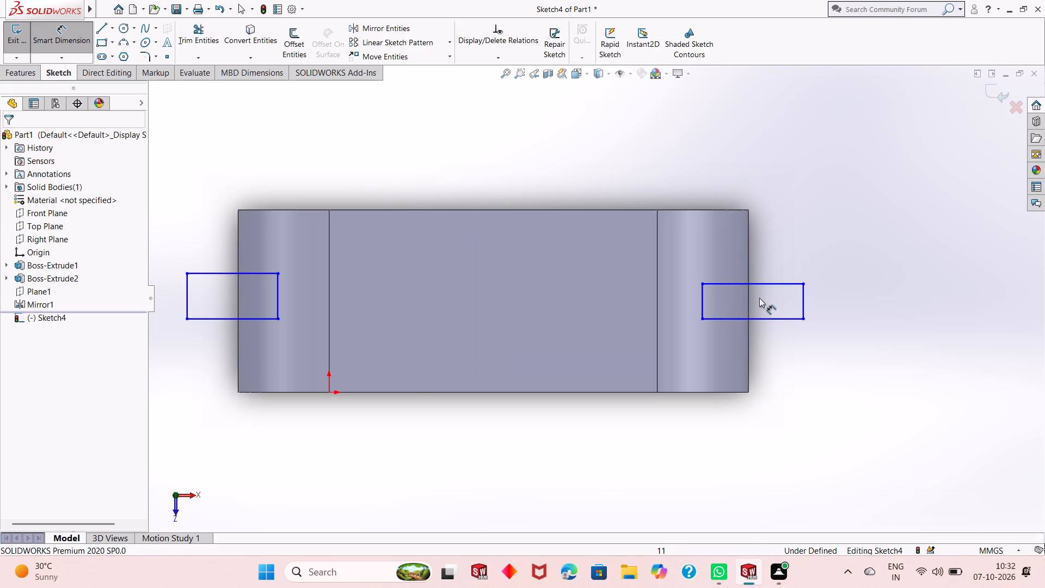
pyautogui.scroll(-1, 759, 298)
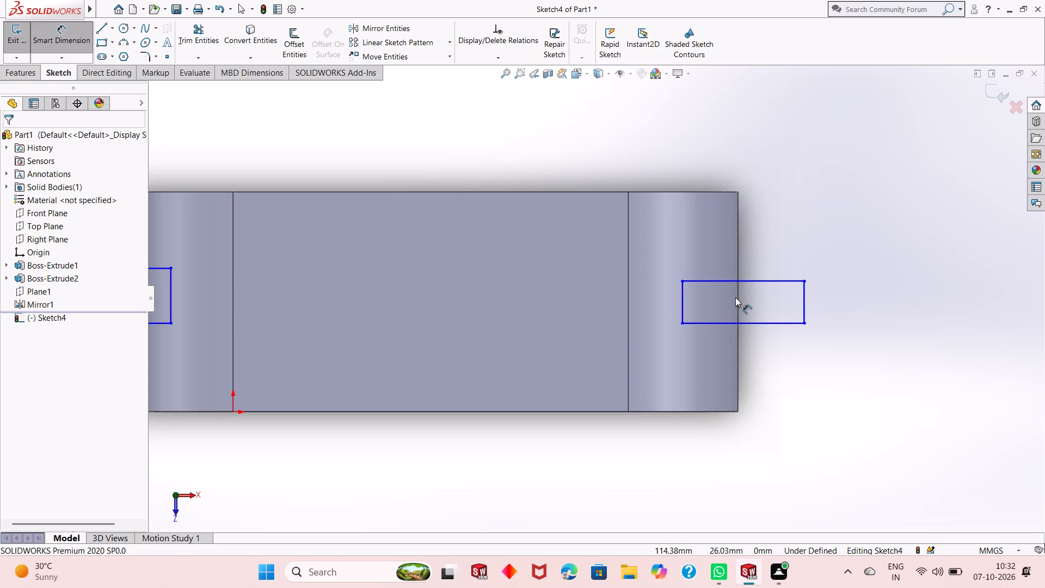
pyautogui.scroll(-2, 722, 286)
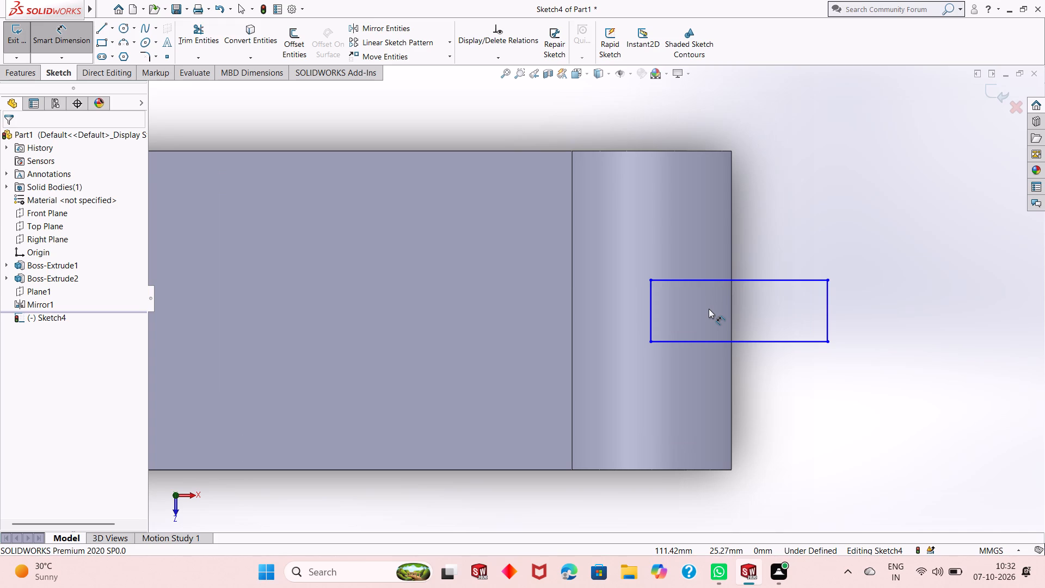
pyautogui.scroll(-1, 709, 309)
pyautogui.scroll(1, 709, 309)
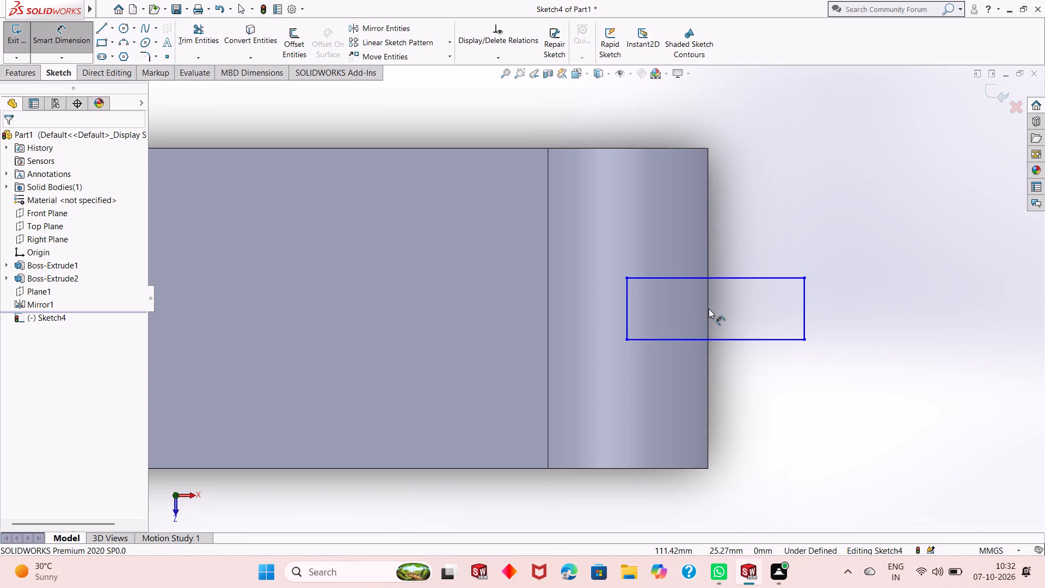
pyautogui.click(805, 296)
pyautogui.click(871, 287)
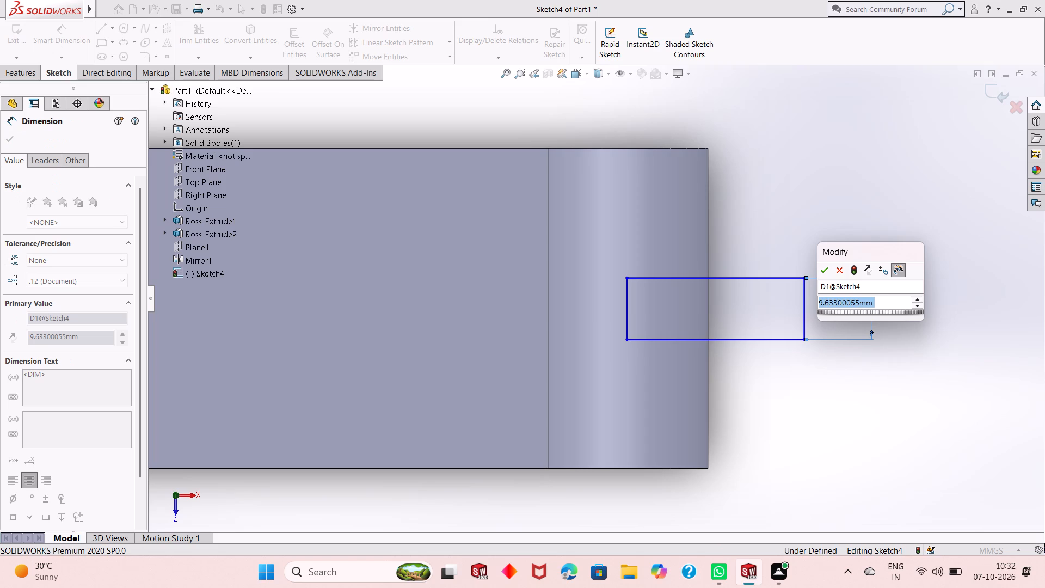
pyautogui.write('10')
pyautogui.press('Return')
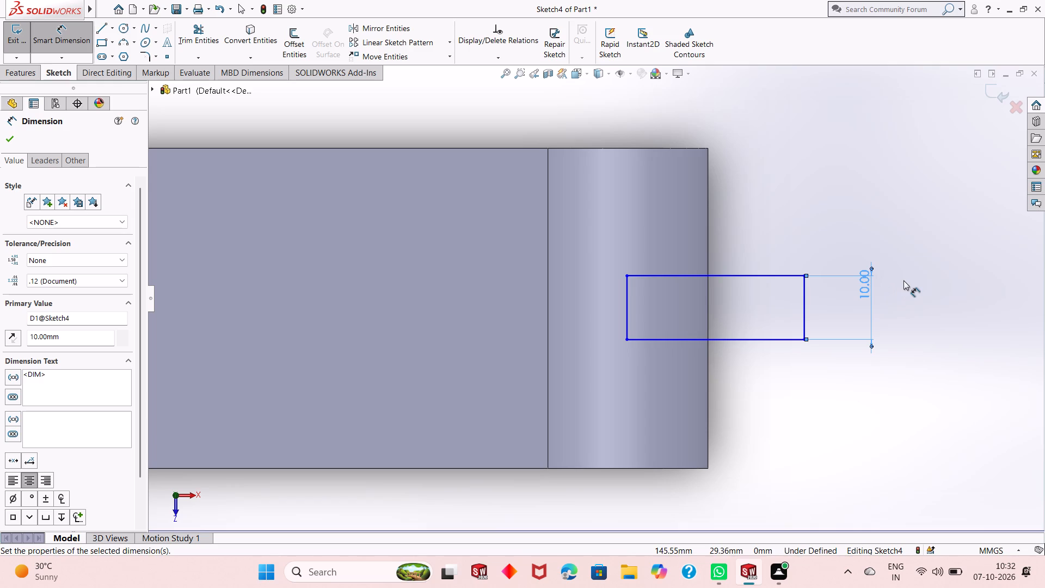
# Locate the midpoint of the +X rectangle's inner short side 25 mm from the ring's face edge opposite the origin.
pyautogui.click(625, 277)
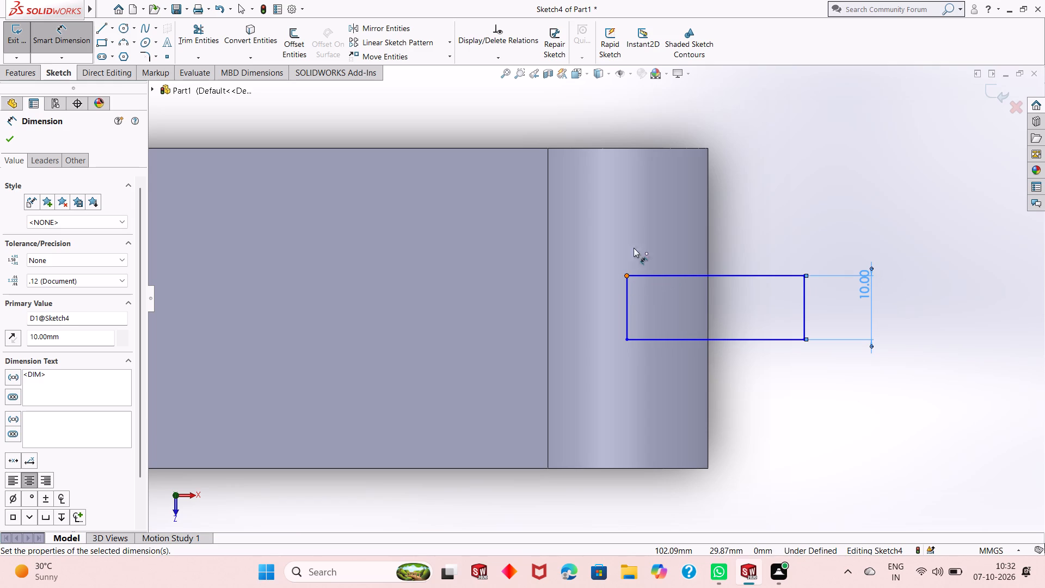
pyautogui.press('Escape')
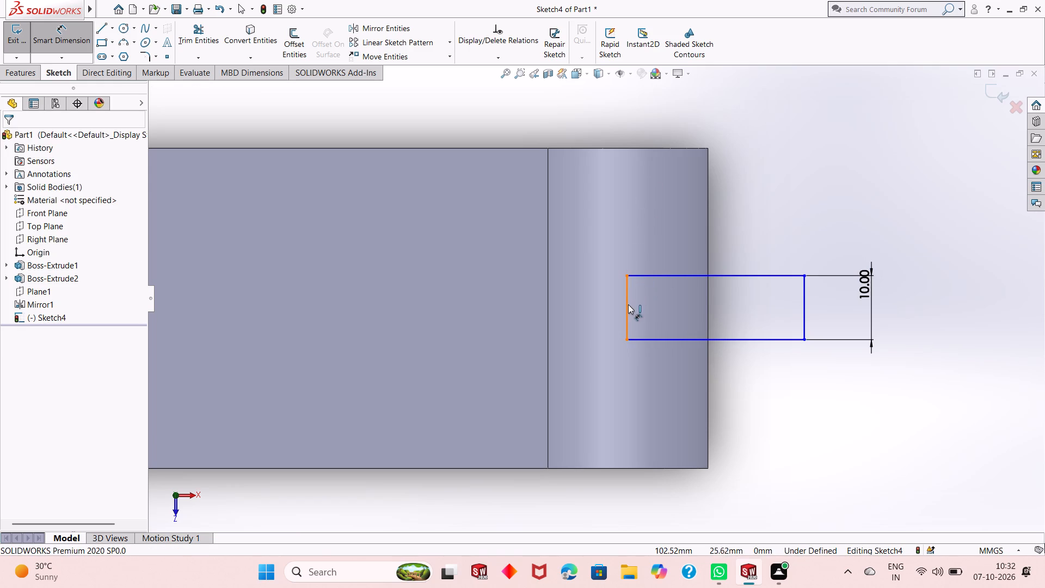
pyautogui.click(625, 308)
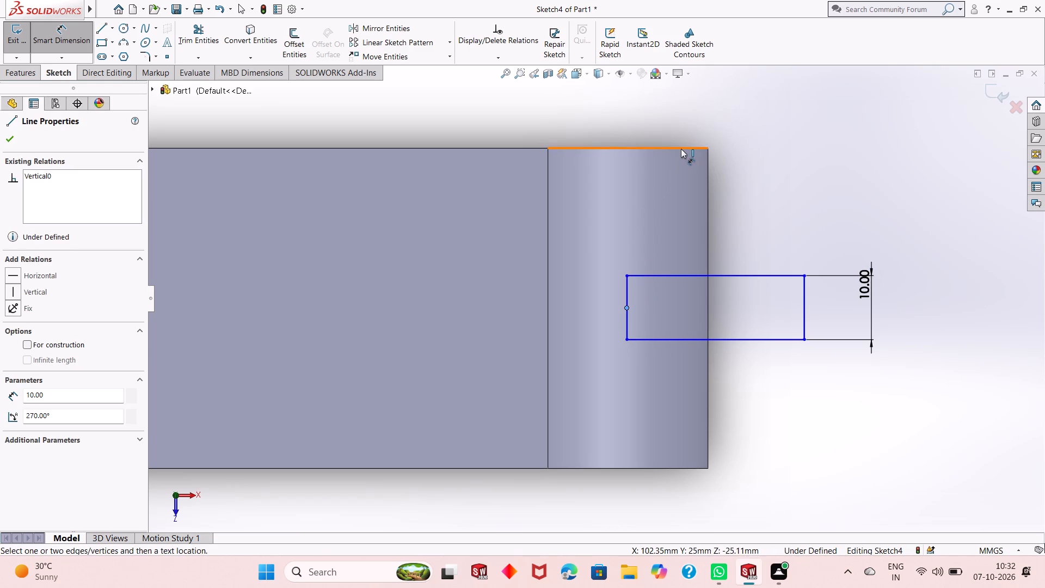
pyautogui.click(681, 148)
pyautogui.click(780, 159)
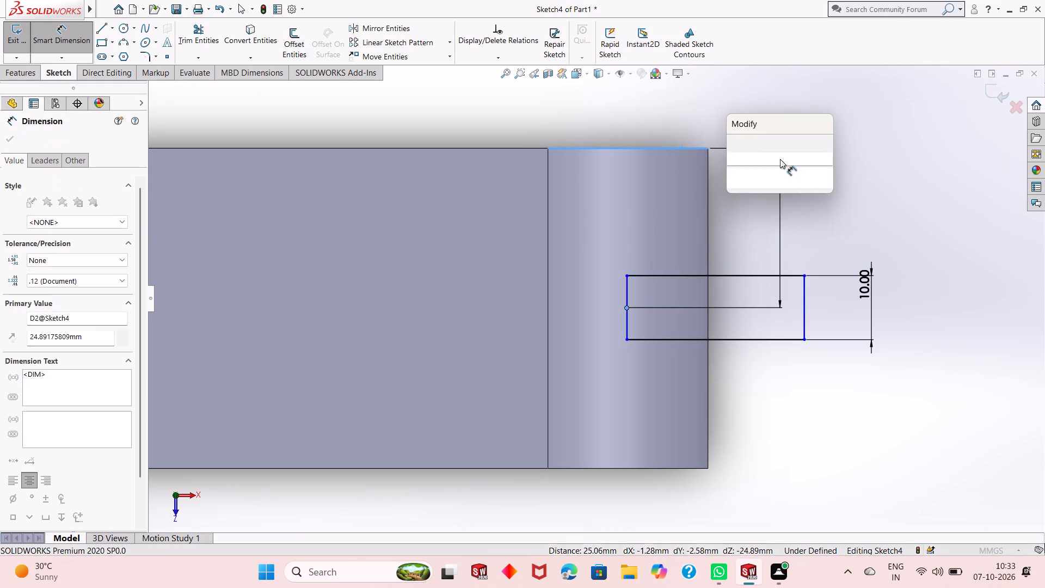
pyautogui.write('25')
pyautogui.press('Return')
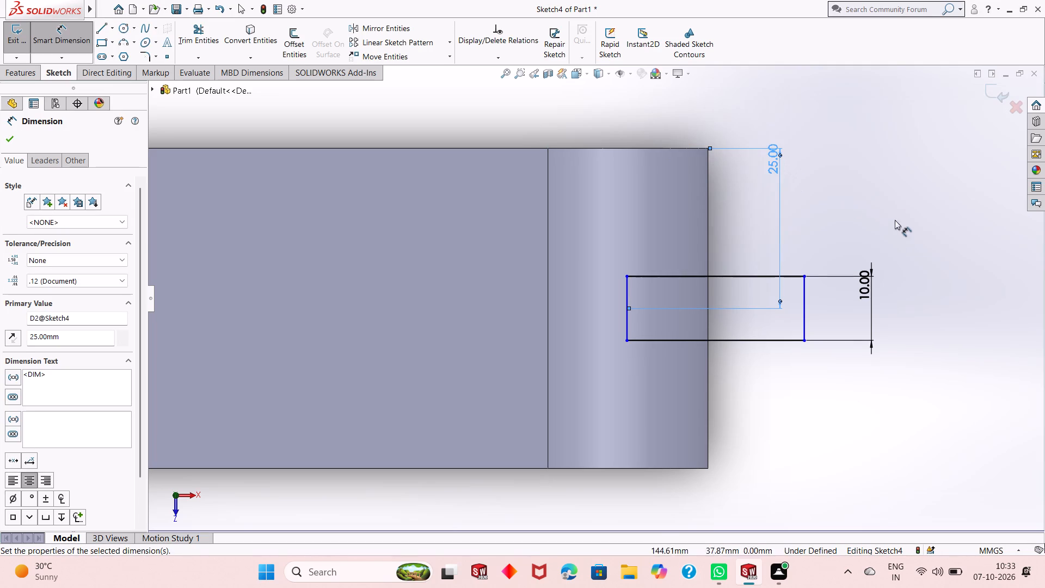
# Set the +X rectangle's inner short side 10 mm from the edge where the flat face meets the rounded end.
pyautogui.scroll(1, 690, 287)
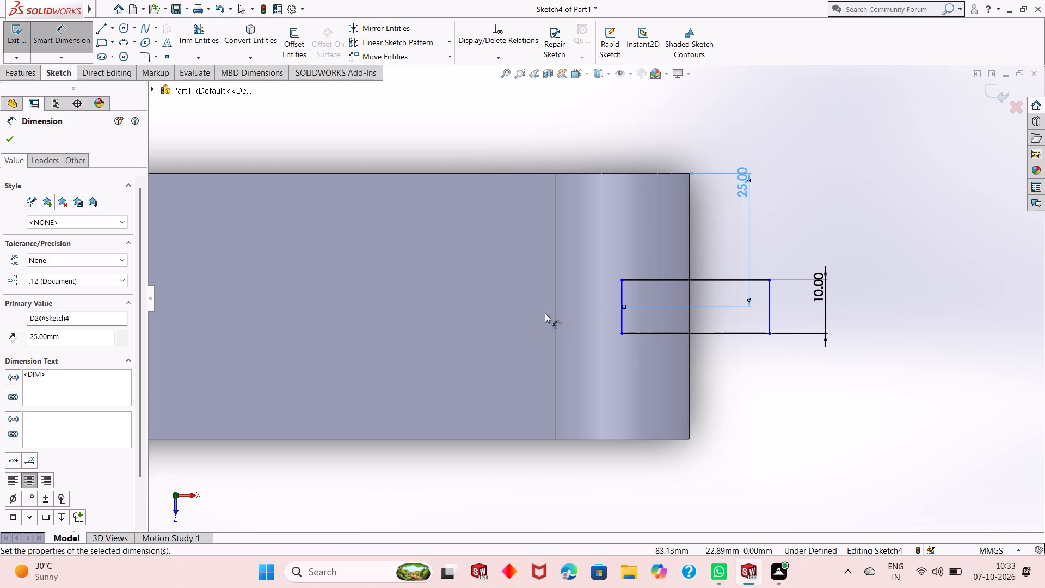
pyautogui.moveTo(782, 414); pyautogui.dragTo(783, 293, button='middle')
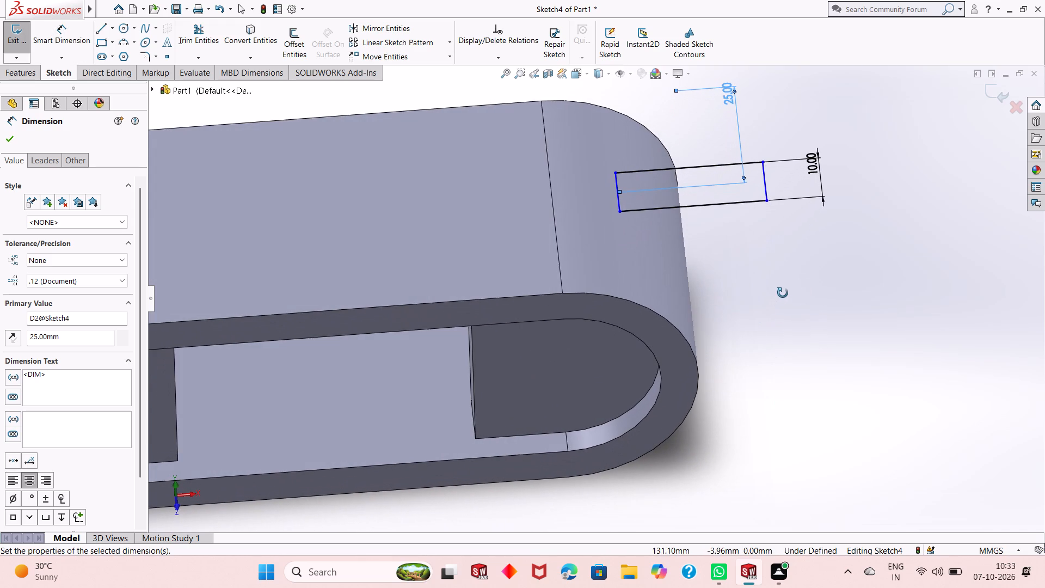
pyautogui.moveTo(783, 293); pyautogui.dragTo(794, 313, button='middle')
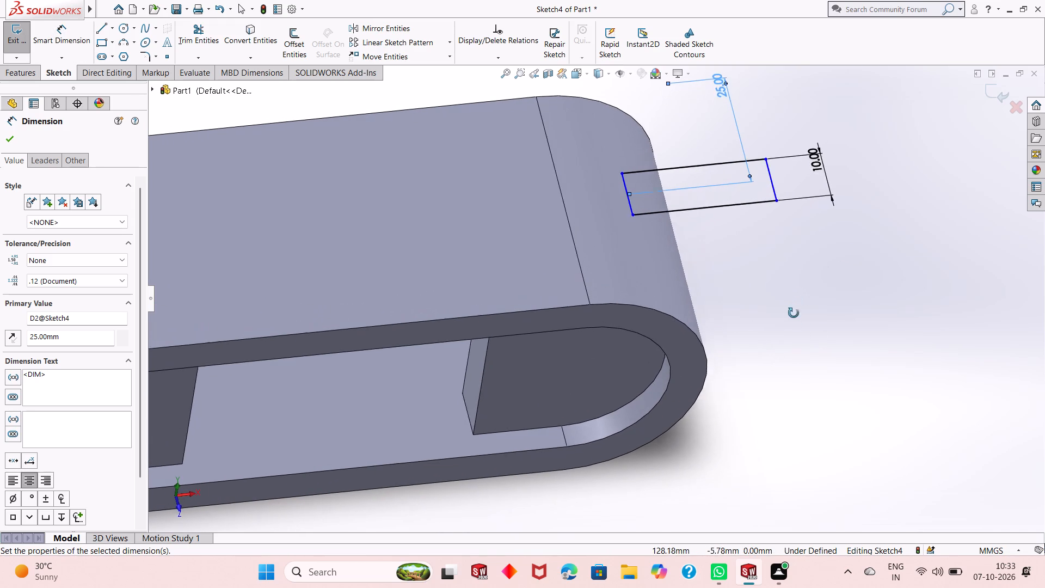
pyautogui.moveTo(794, 313); pyautogui.dragTo(792, 314, button='middle')
pyautogui.hotkey('ctrl', '8')
pyautogui.scroll(-1, 774, 291)
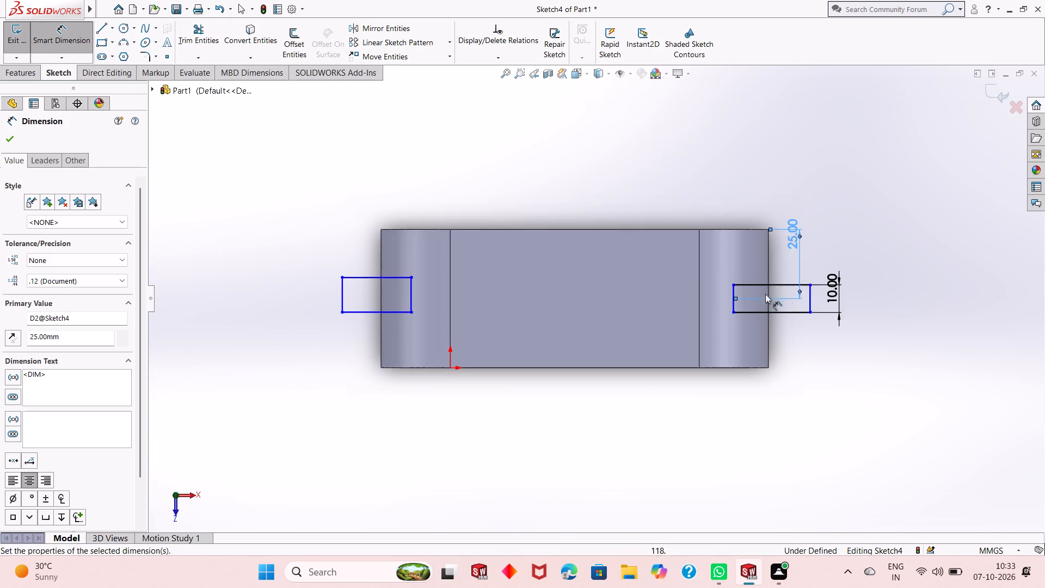
pyautogui.scroll(-3, 765, 294)
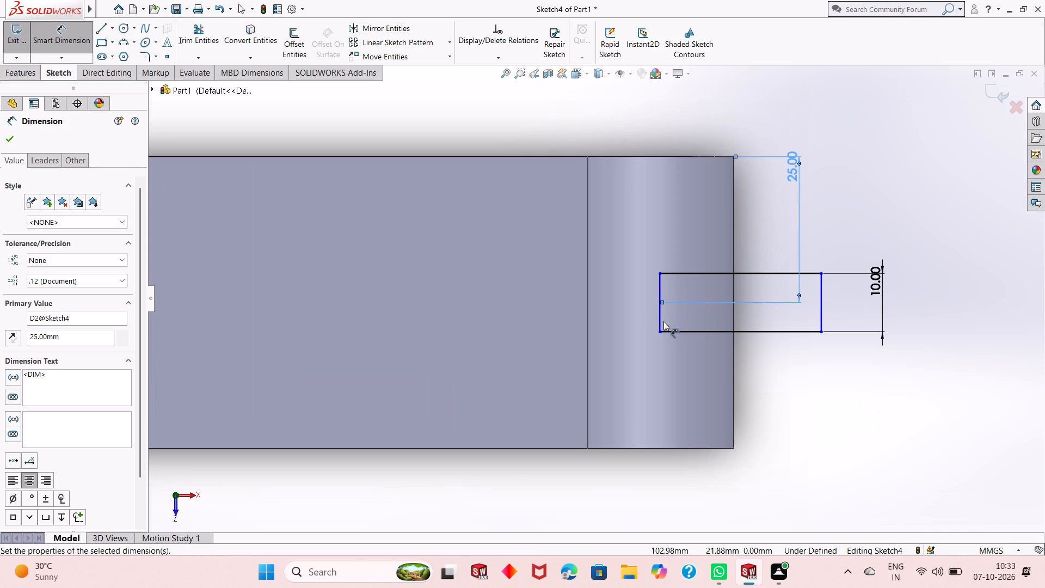
pyautogui.click(659, 279)
pyautogui.click(588, 267)
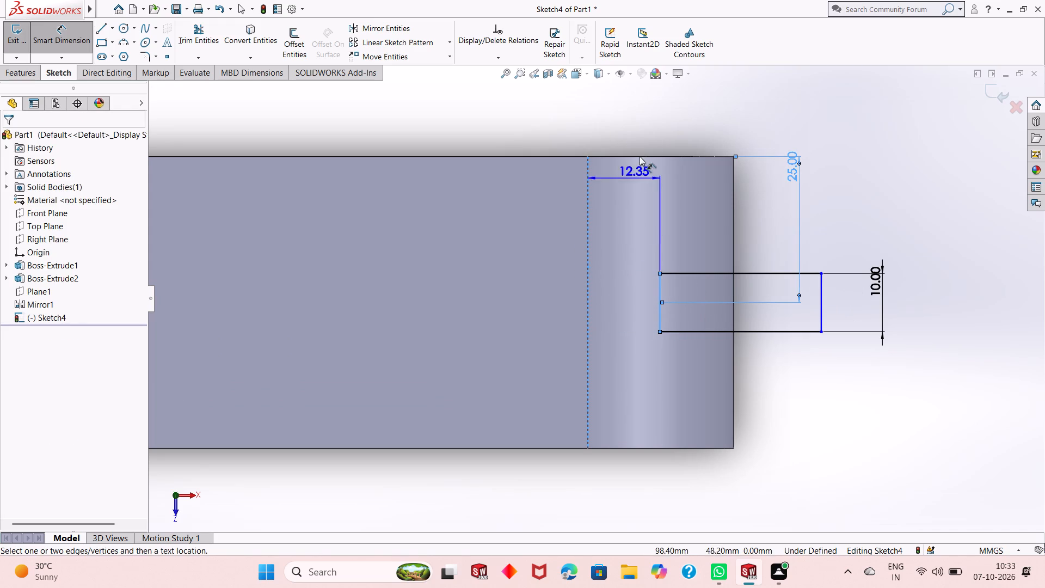
pyautogui.click(643, 125)
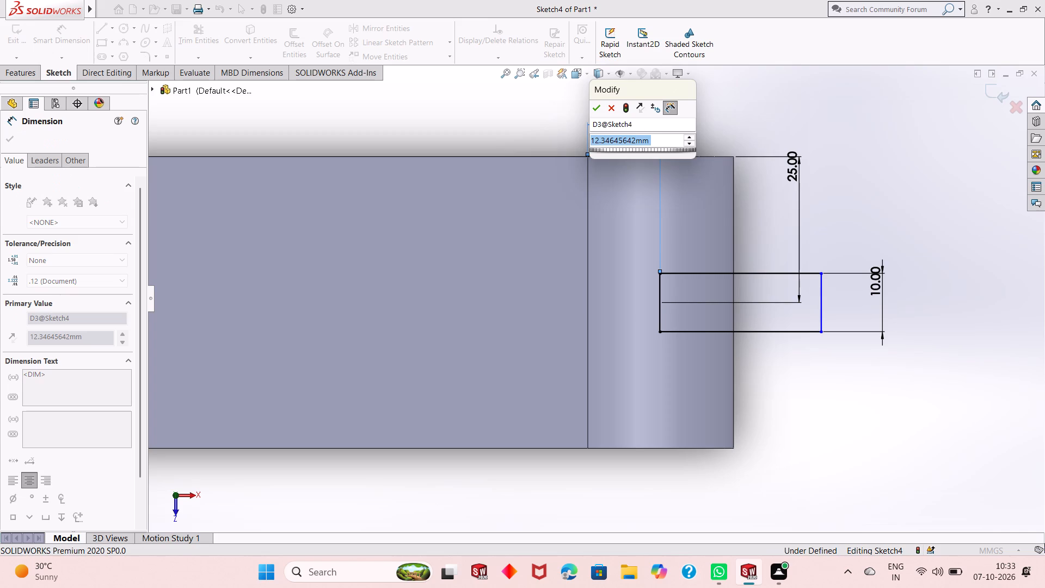
pyautogui.write('10')
pyautogui.press('Return')
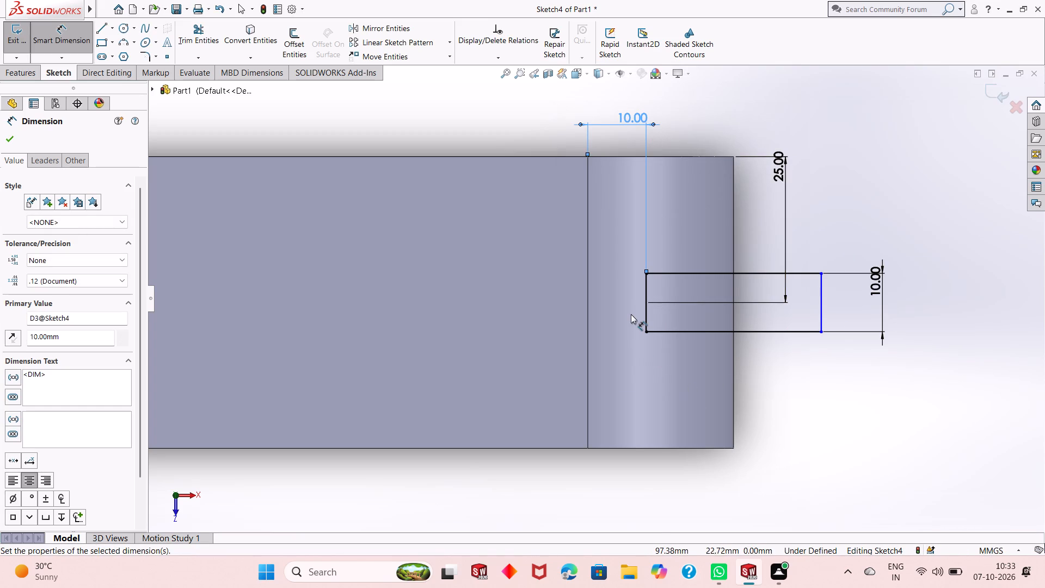
# Dimension the long side of the +X end rectangle to 30 mm.
pyautogui.scroll(-1, 631, 311)
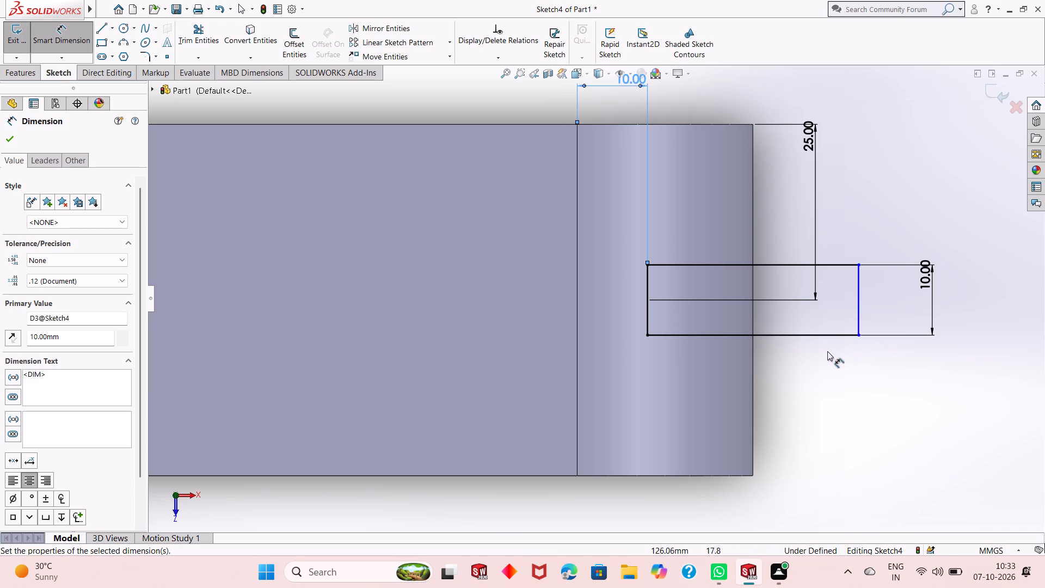
pyautogui.click(776, 334)
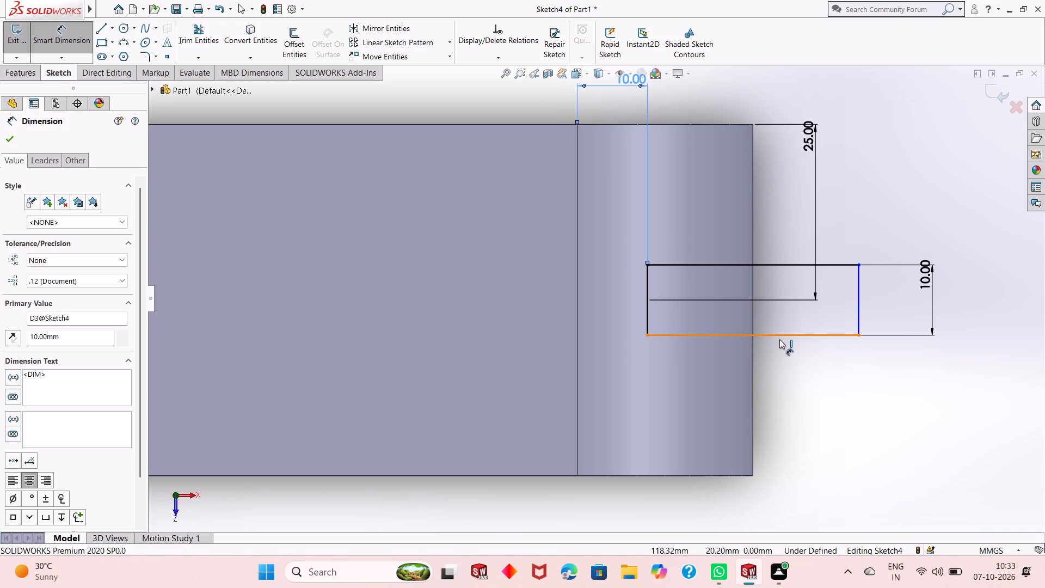
pyautogui.click(794, 376)
pyautogui.write('30')
pyautogui.press('Return')
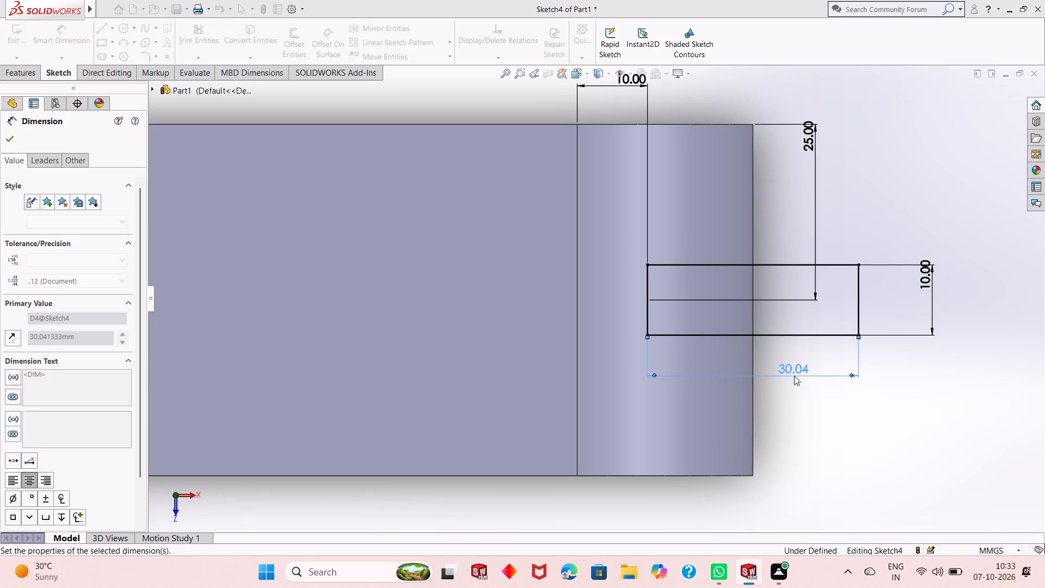
pyautogui.press('Escape')
# Examine both end rectangles against the ring's rounded ends, face-on and from oblique angles.
pyautogui.scroll(1, 773, 373)
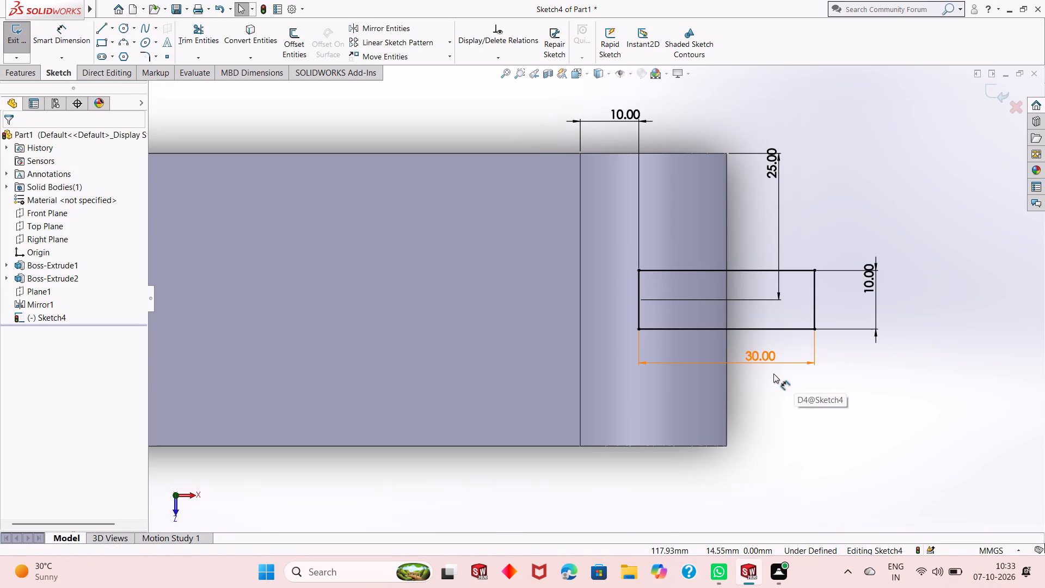
pyautogui.scroll(1, 773, 373)
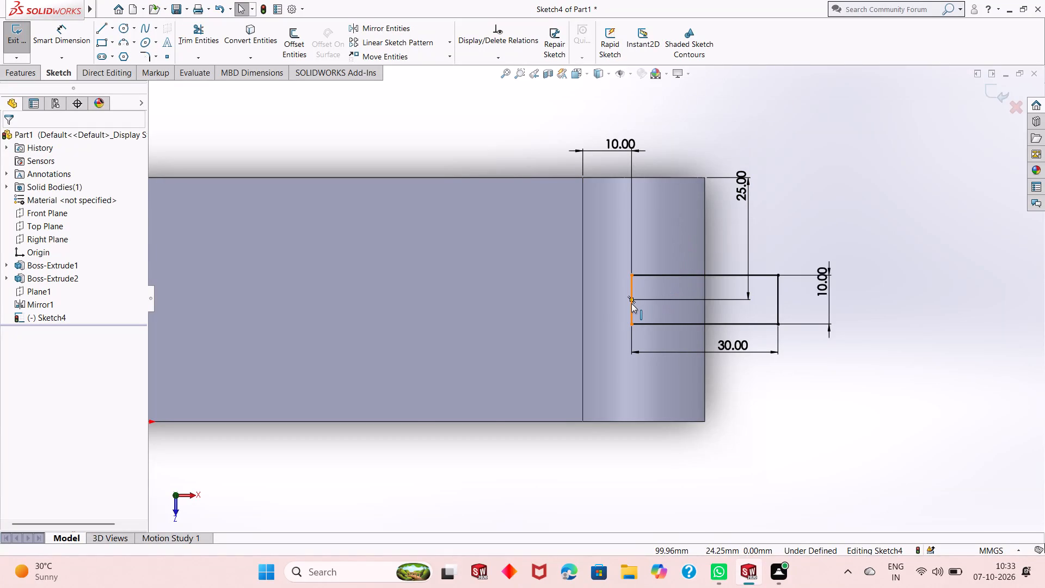
pyautogui.scroll(1, 700, 324)
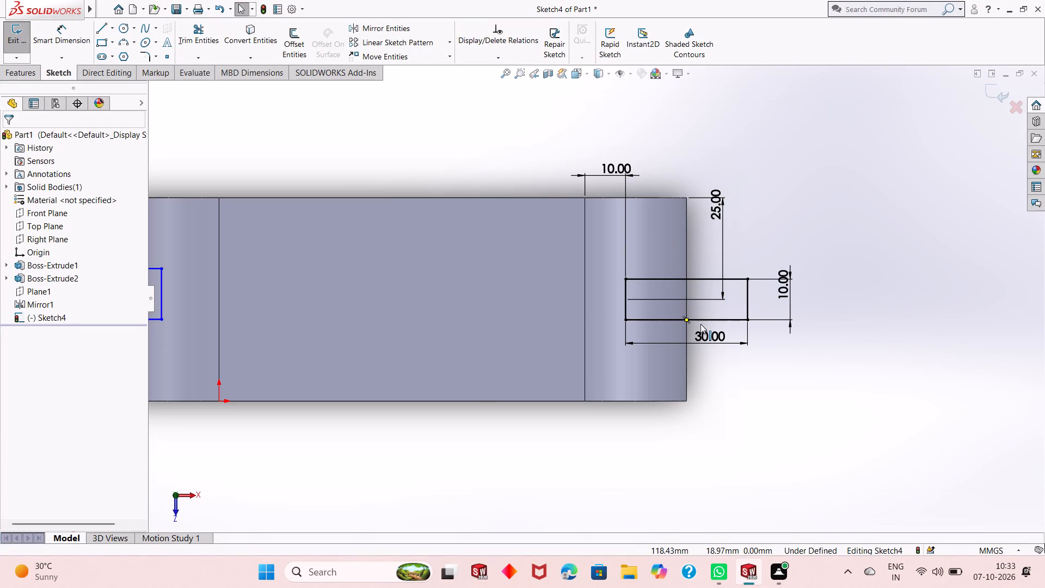
pyautogui.scroll(1, 700, 324)
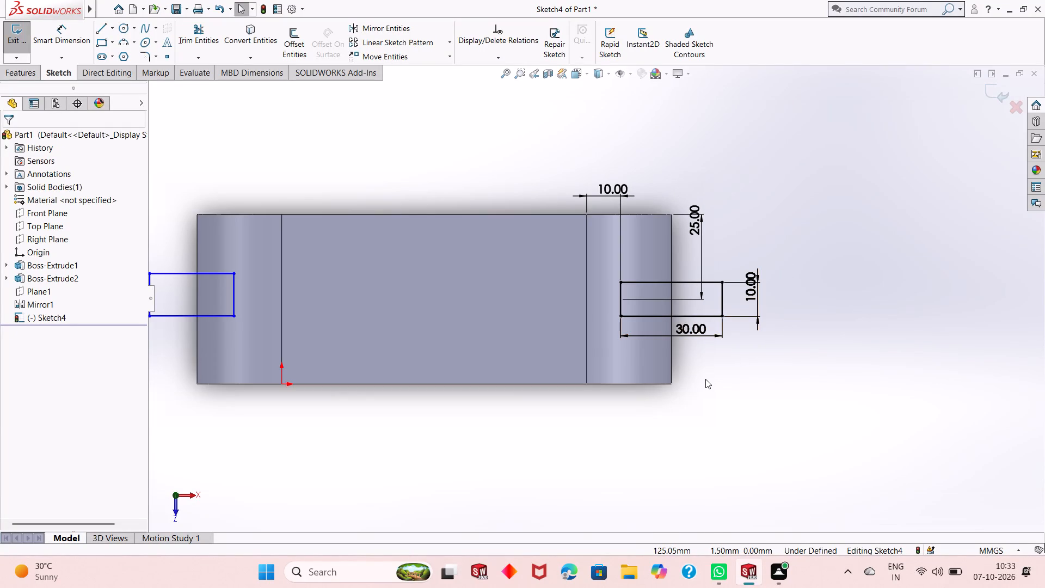
pyautogui.moveTo(607, 417); pyautogui.dragTo(604, 417, button='middle')
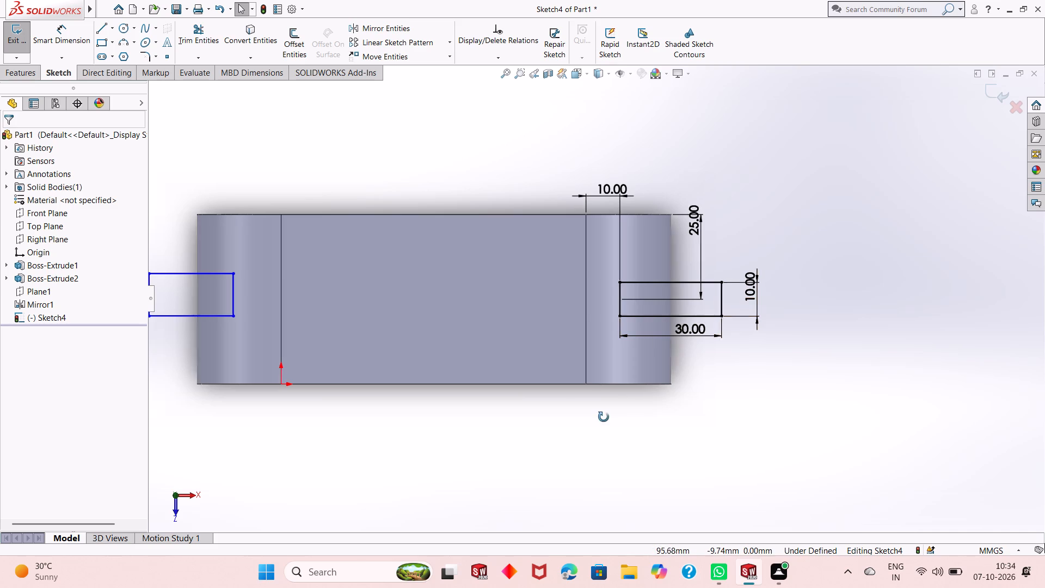
pyautogui.moveTo(604, 417); pyautogui.dragTo(586, 220, button='middle')
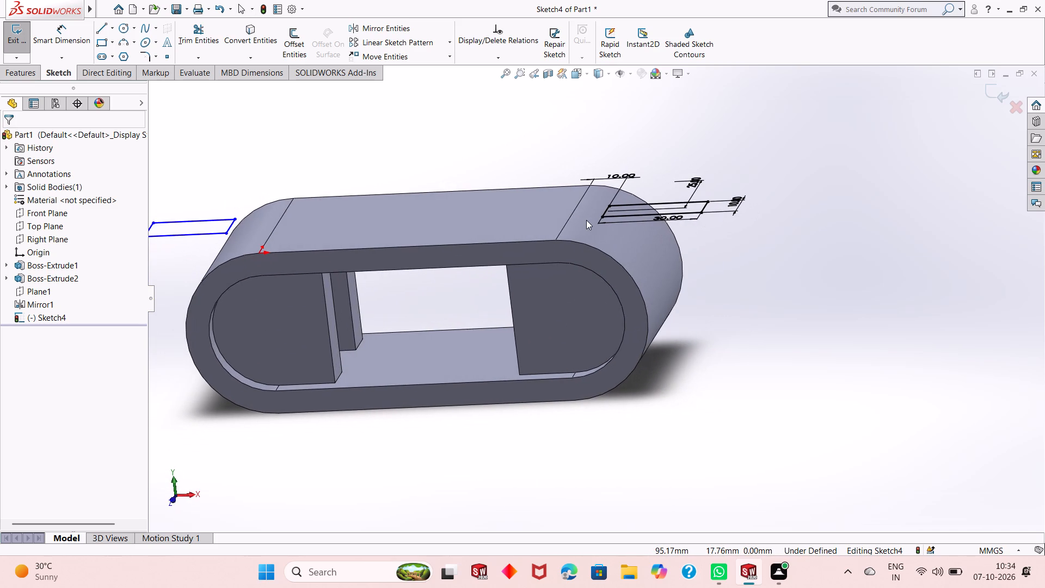
pyautogui.moveTo(714, 279); pyautogui.dragTo(694, 259, button='middle')
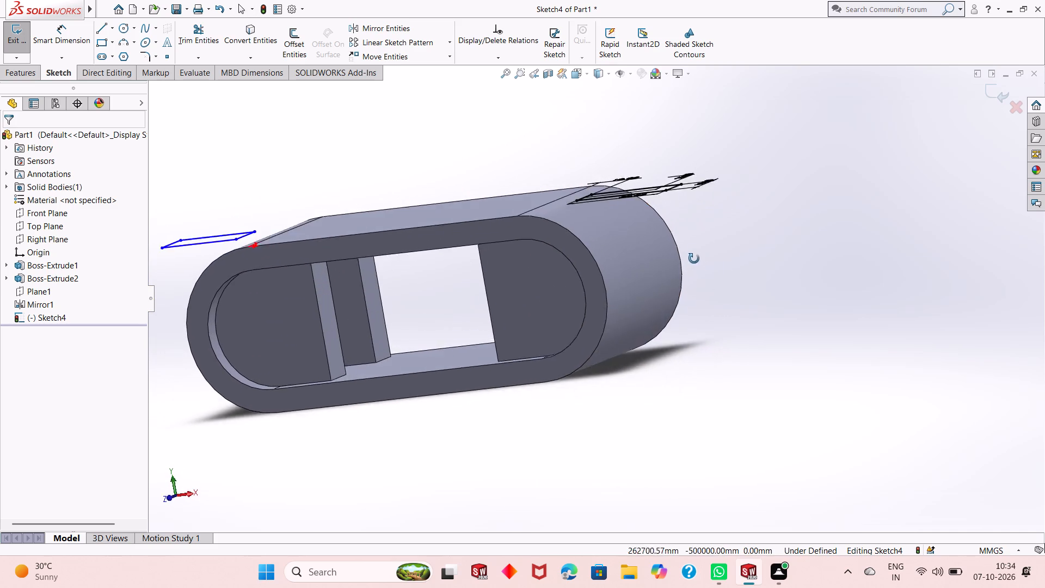
pyautogui.moveTo(694, 259); pyautogui.dragTo(678, 370, button='middle')
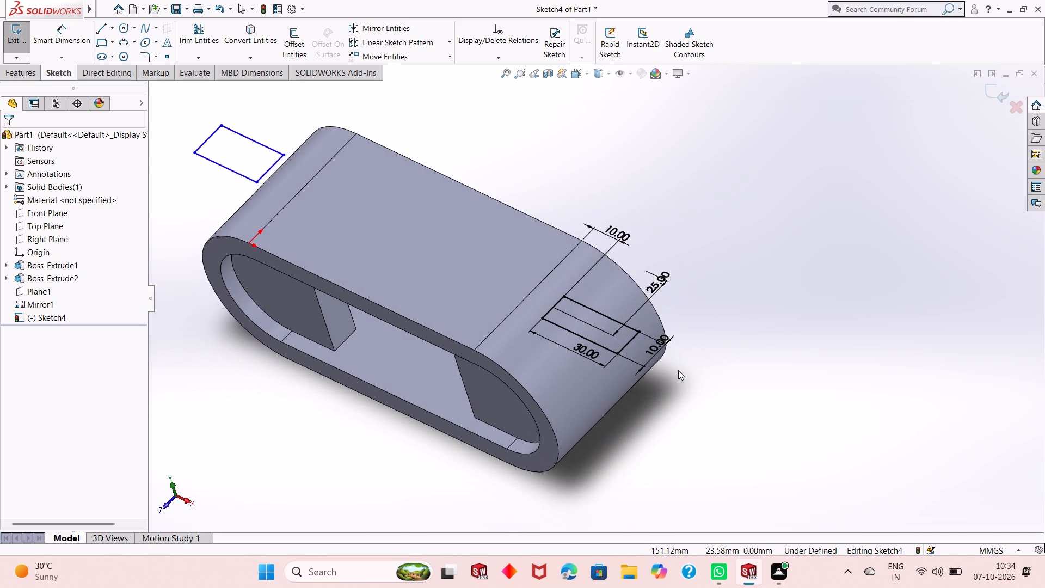
pyautogui.moveTo(675, 381); pyautogui.dragTo(679, 390, button='middle')
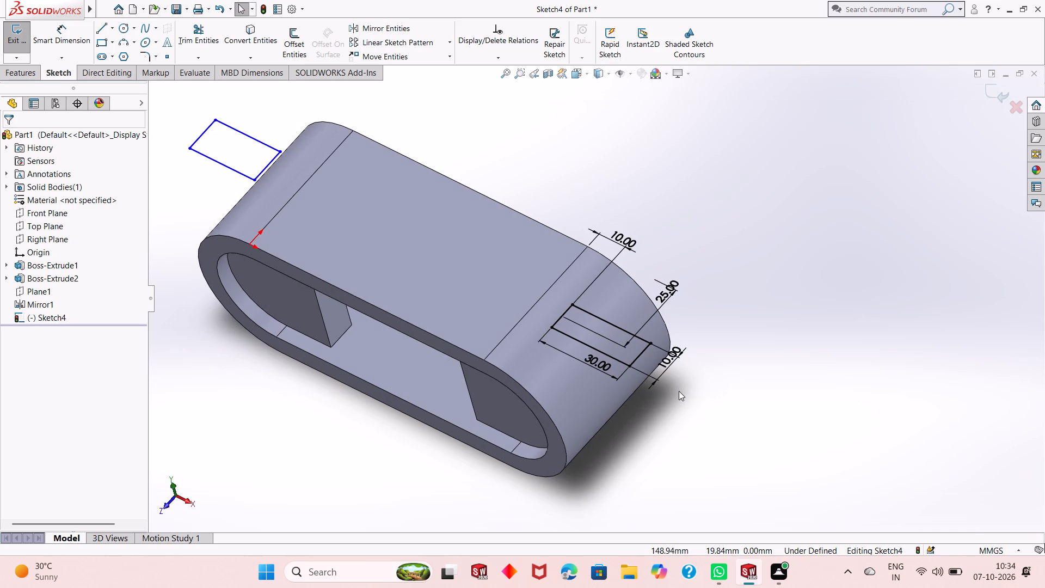
# Change the +X rectangle's offset from the edge where the flat face meets the rounded end to 15 mm.
pyautogui.doubleClick(616, 237)
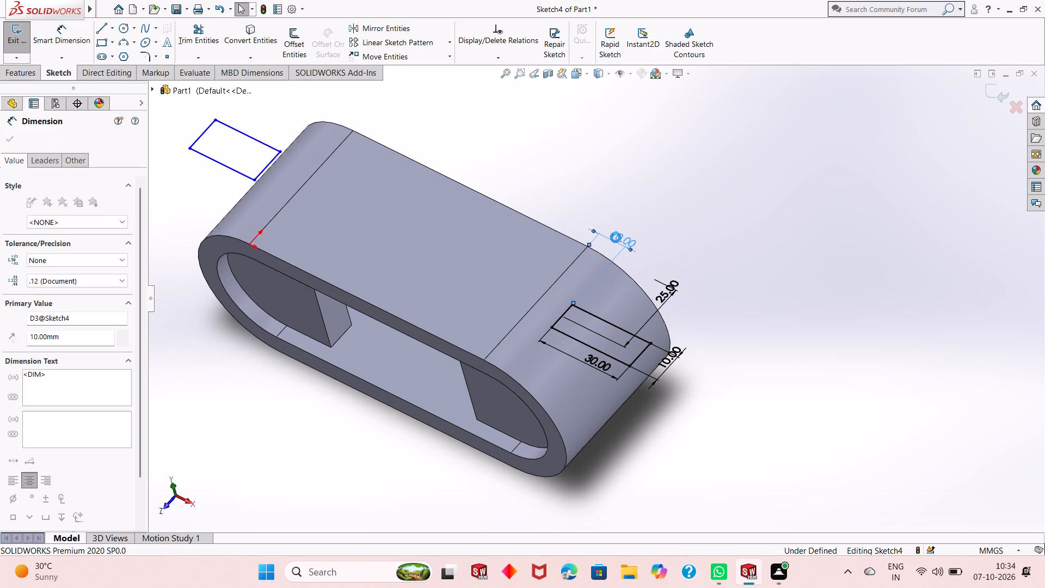
pyautogui.write('15')
pyautogui.press('Return')
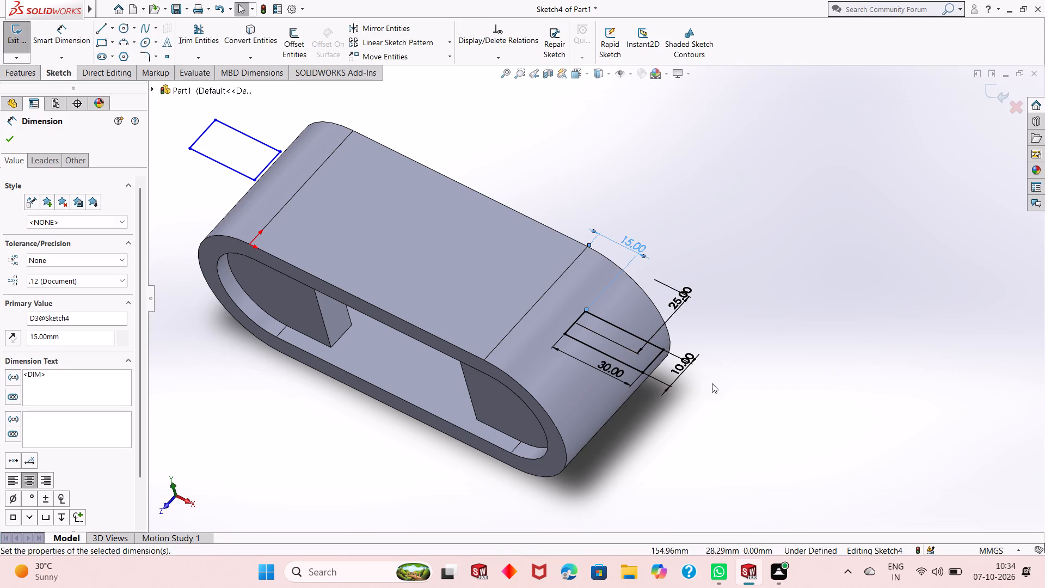
# Dimension the outer short side of the -X end rectangle to 10 mm.
pyautogui.moveTo(708, 396); pyautogui.dragTo(728, 316, button='middle')
pyautogui.scroll(1, 669, 346)
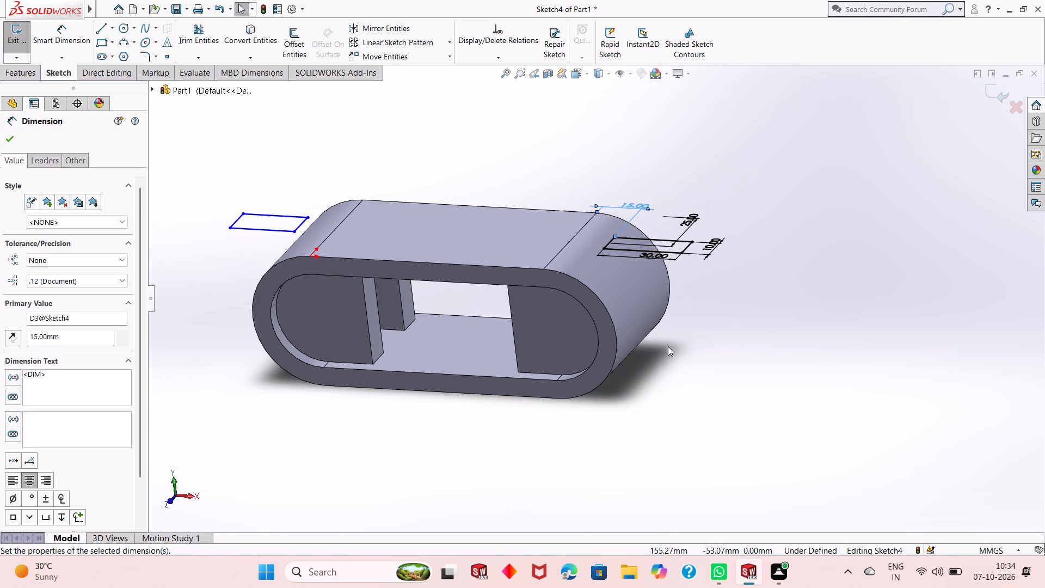
pyautogui.hotkey('ctrl', '8')
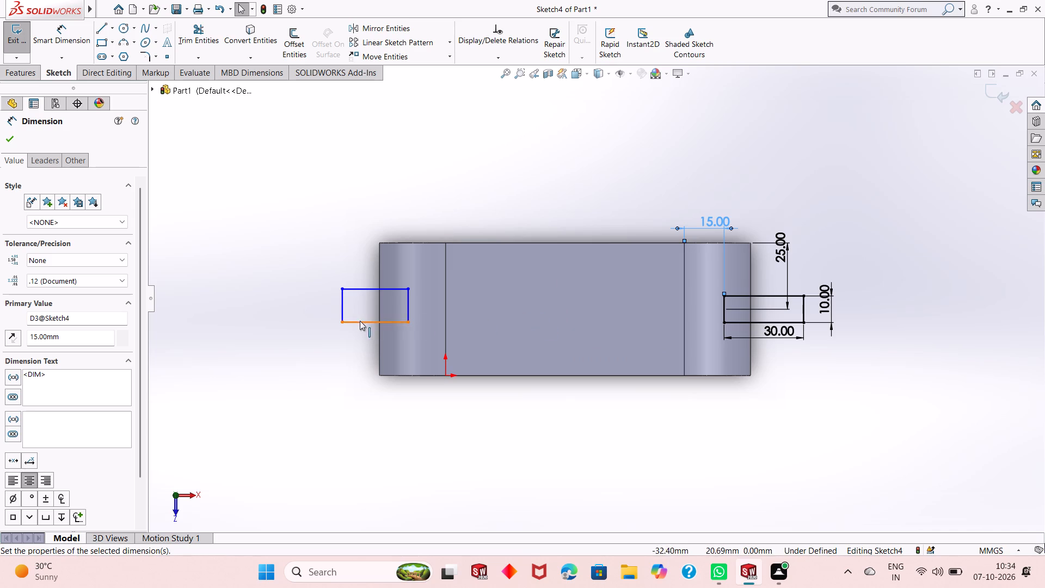
pyautogui.click(344, 304)
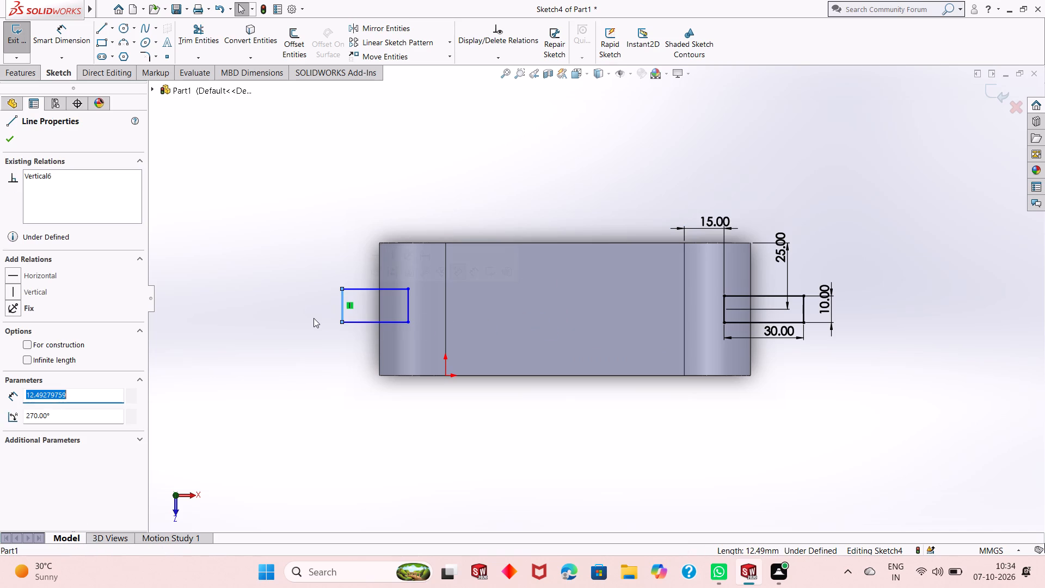
pyautogui.press('Escape')
pyautogui.press('Escape')
pyautogui.press('Escape')
pyautogui.press('Escape')
pyautogui.click(53, 36)
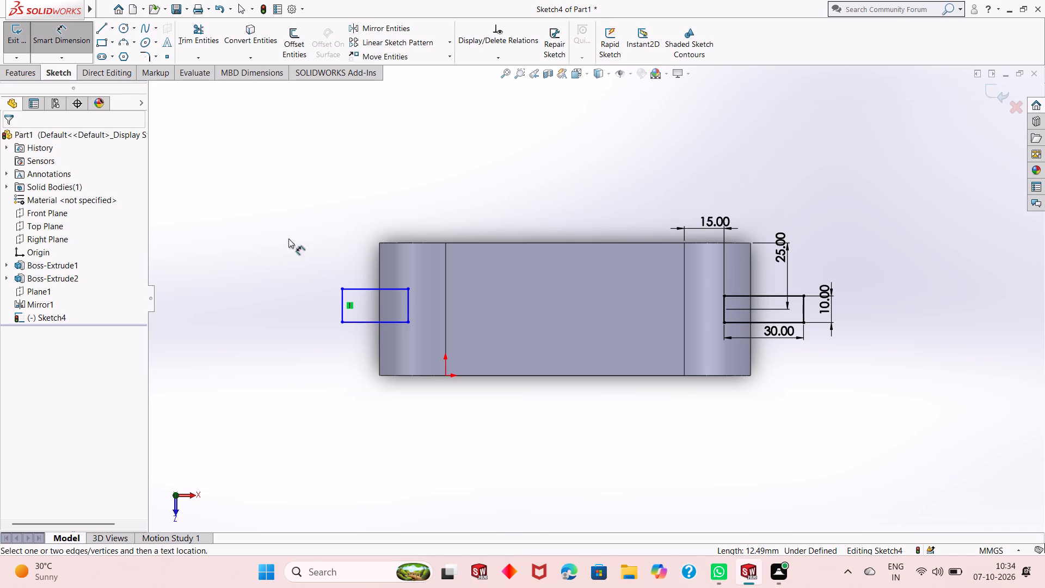
pyautogui.click(343, 314)
pyautogui.click(315, 340)
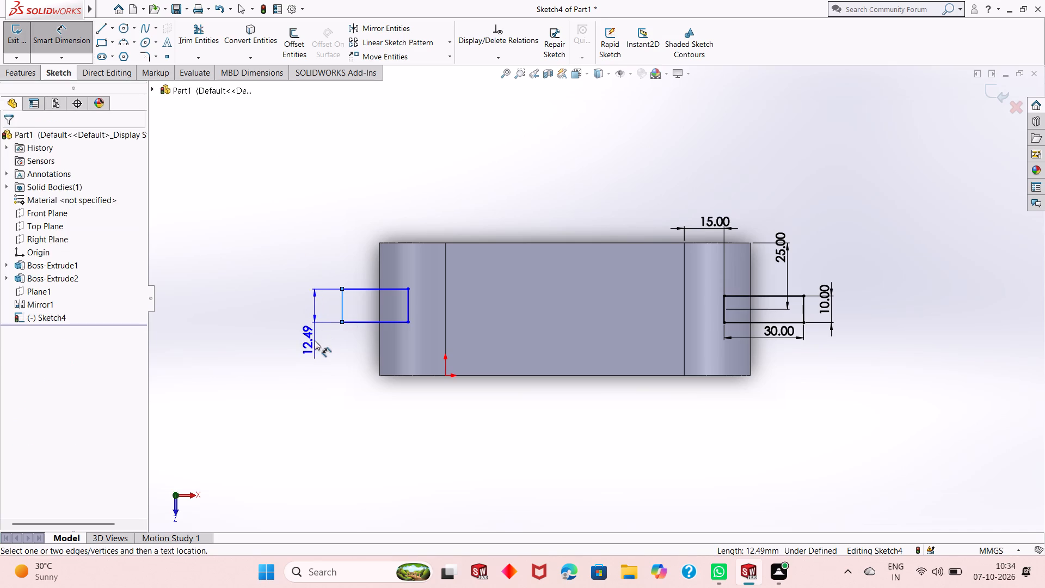
pyautogui.write('10')
pyautogui.press('Return')
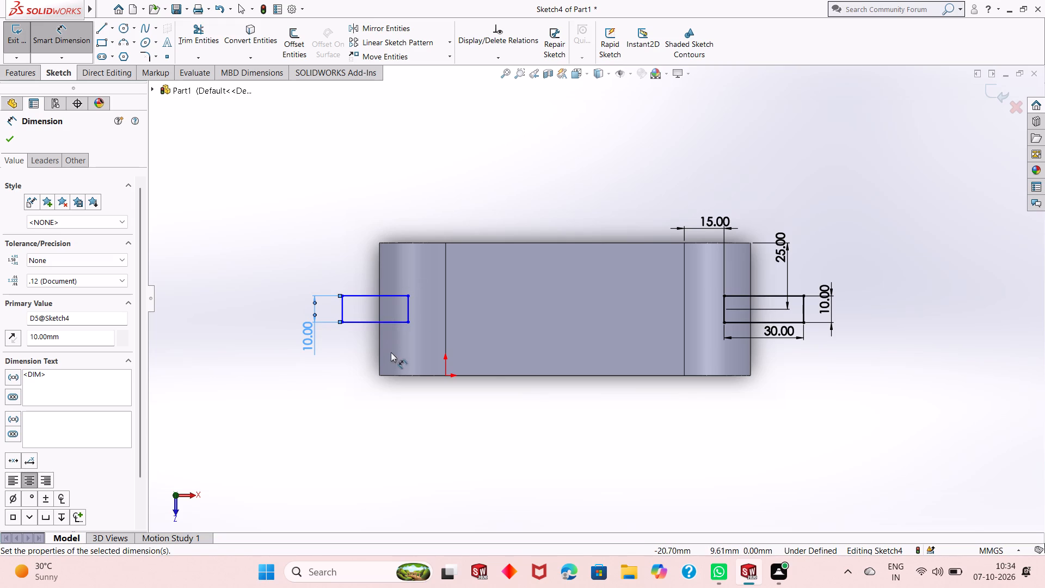
# Locate the midpoint of the -X rectangle's inner short side 25 mm from the ring's face edge opposite the origin.
pyautogui.click(408, 309)
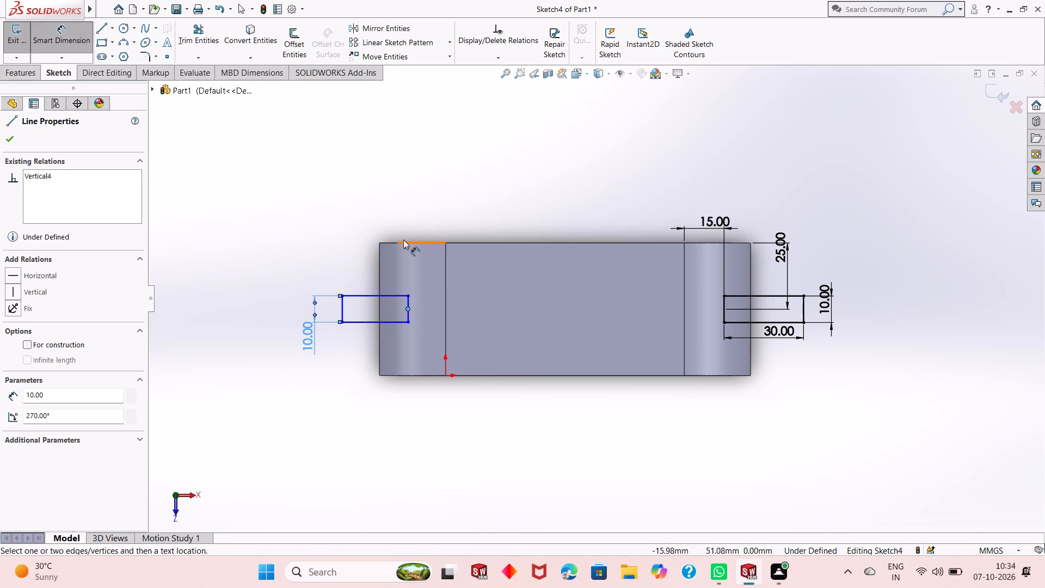
pyautogui.click(402, 244)
pyautogui.click(363, 246)
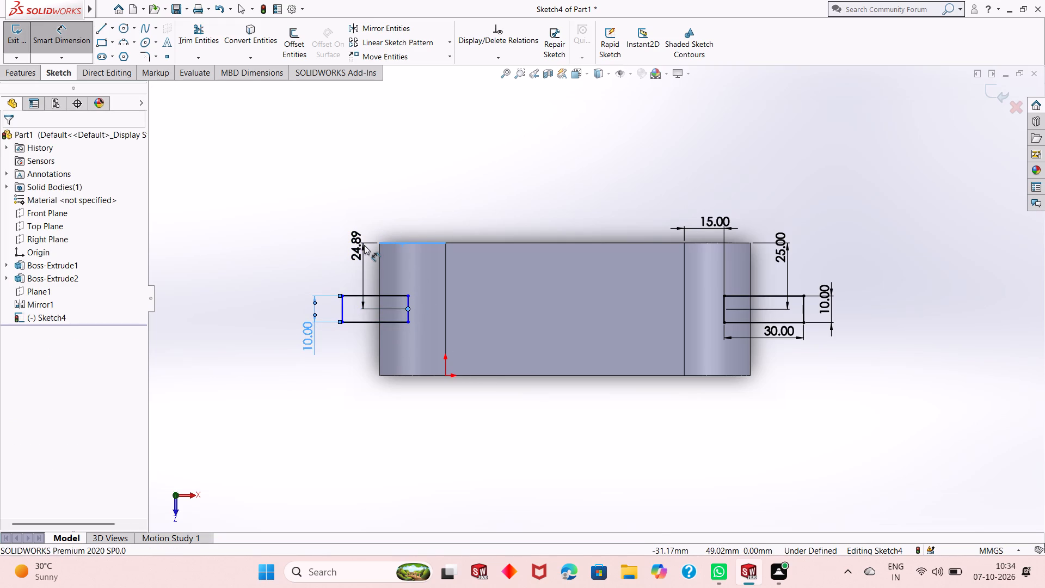
pyautogui.write('25')
pyautogui.press('Return')
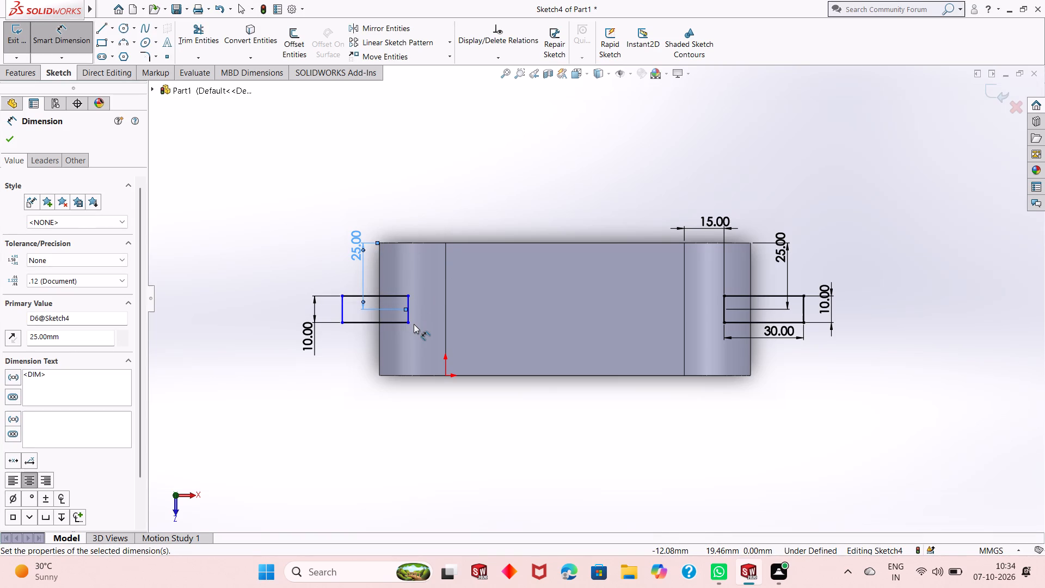
# Set the -X rectangle's inner short side 15 mm from the edge where the flat face meets the rounded end.
pyautogui.click(410, 302)
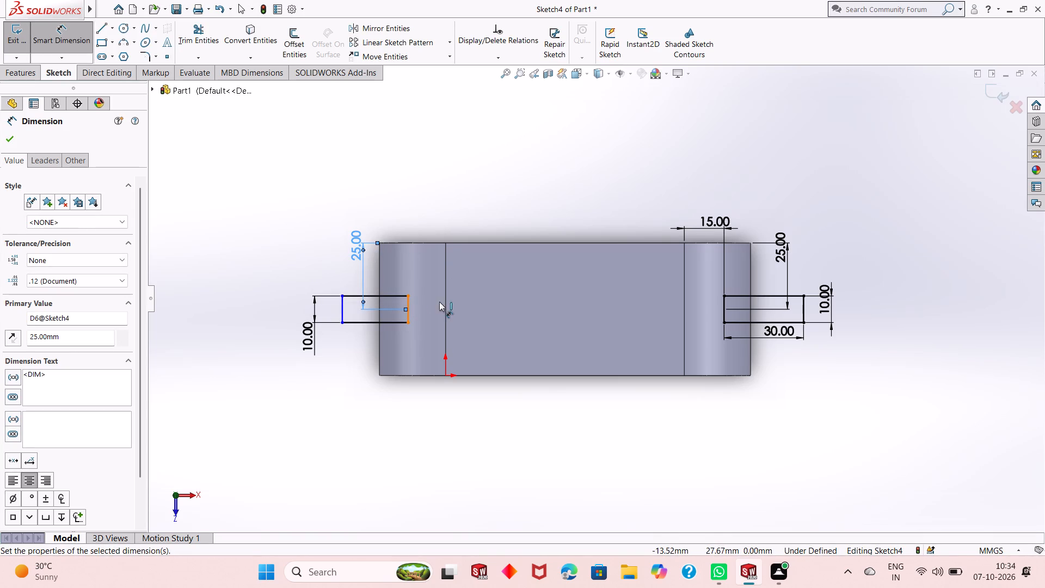
pyautogui.click(445, 302)
pyautogui.click(419, 395)
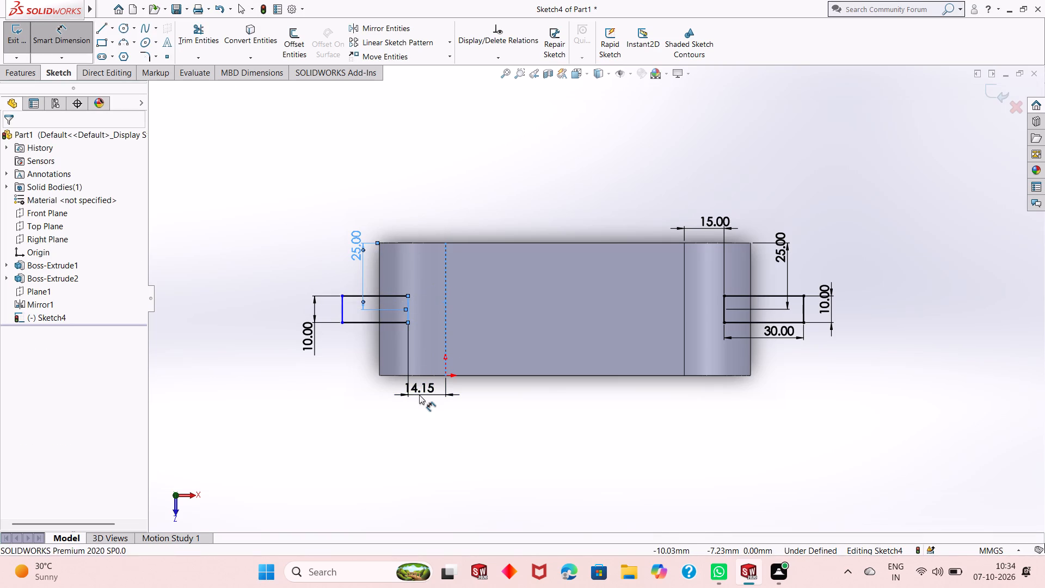
pyautogui.write('15')
pyautogui.press('Return')
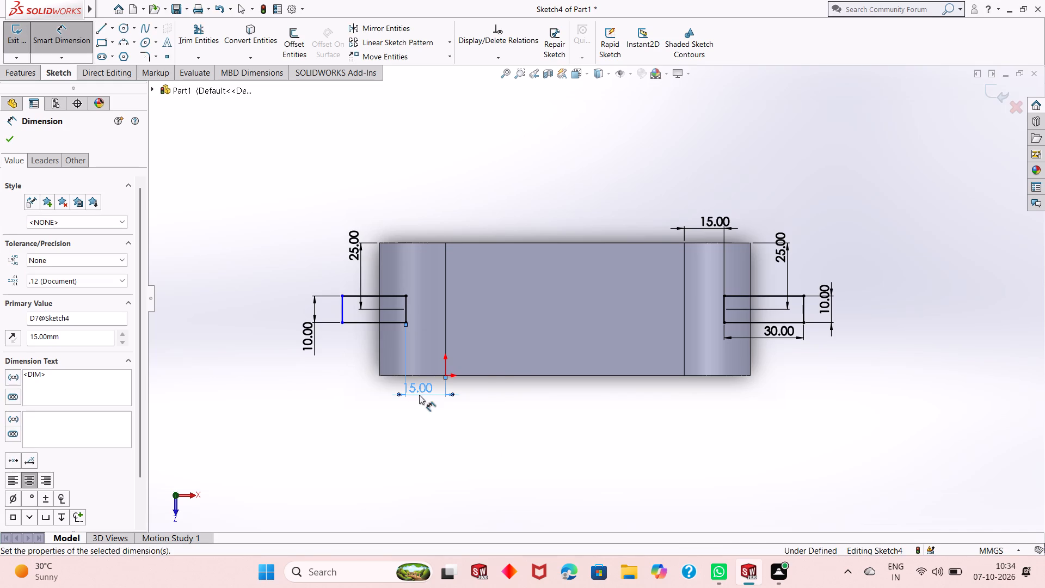
# Dimension the long side of the -X end rectangle to 30 mm and finish dimensioning.
pyautogui.click(356, 321)
pyautogui.click(345, 366)
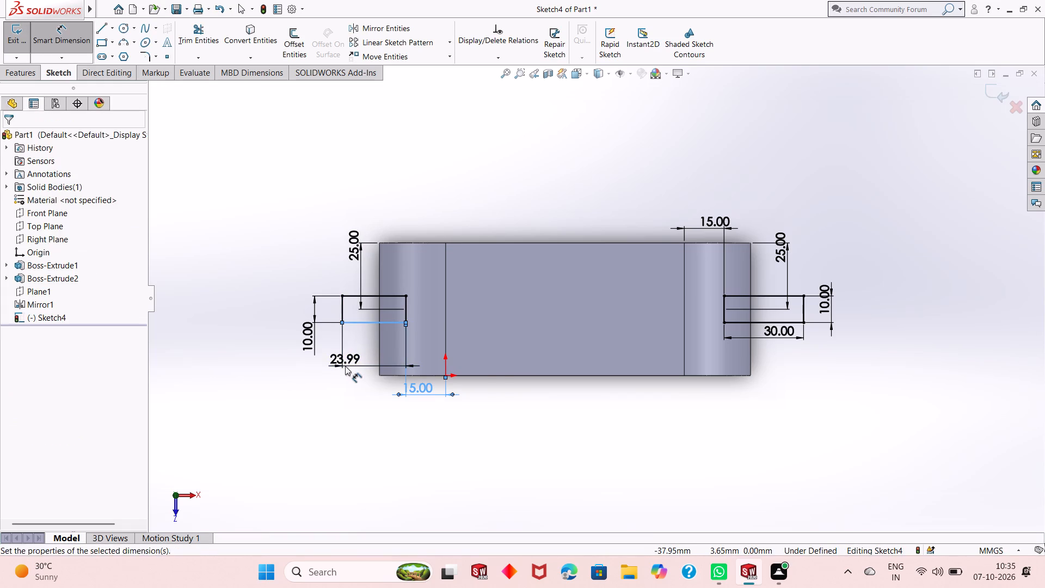
pyautogui.write('30')
pyautogui.press('Return')
pyautogui.rightClick(268, 369)
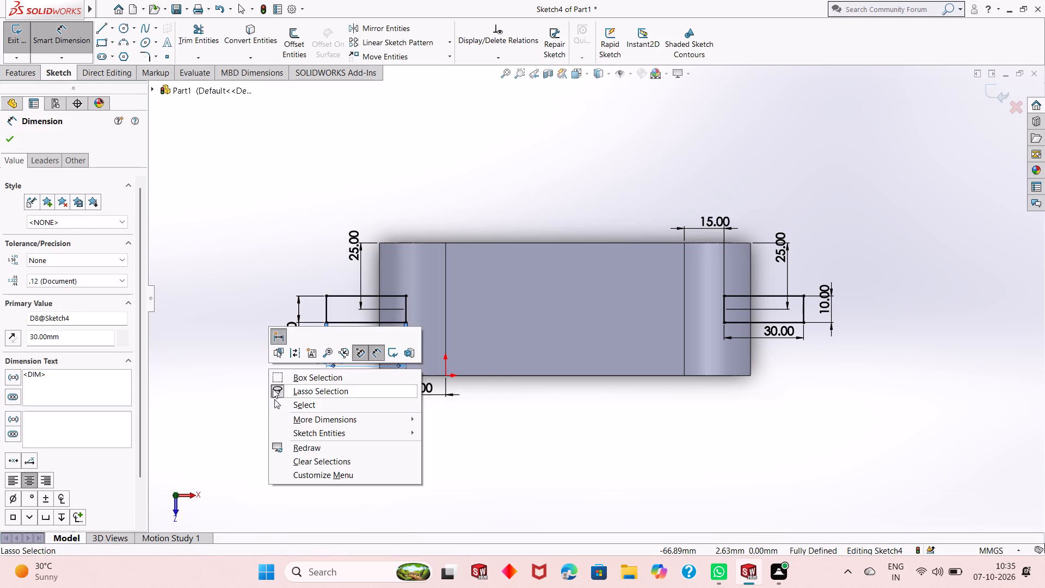
pyautogui.click(280, 403)
# Examine both dimensioned rectangles against the ring's rounded ends and inner end blocks, face-on and from oblique angles.
pyautogui.moveTo(563, 405); pyautogui.dragTo(566, 210, button='middle')
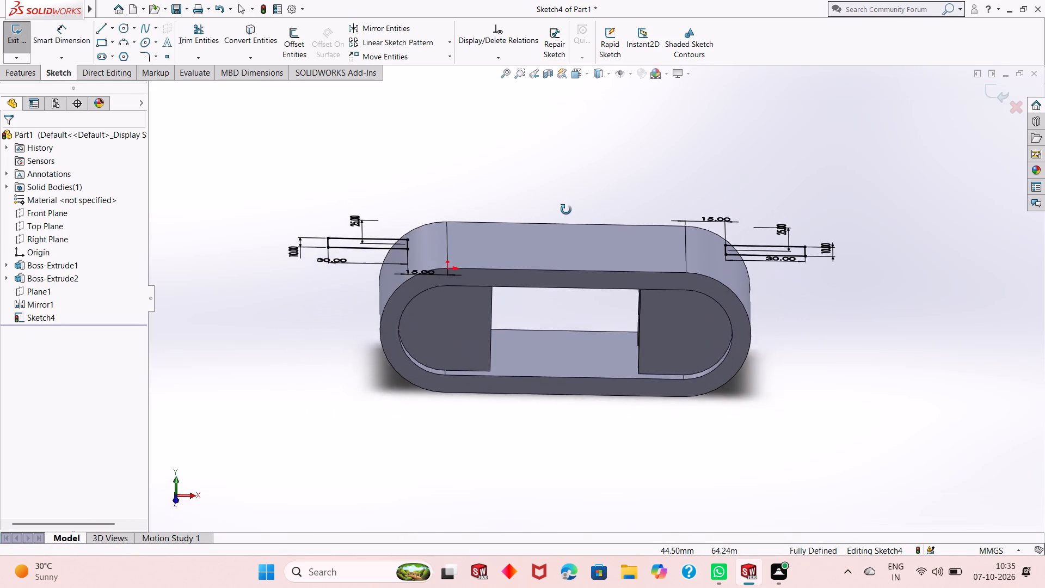
pyautogui.moveTo(566, 210); pyautogui.dragTo(497, 200, button='middle')
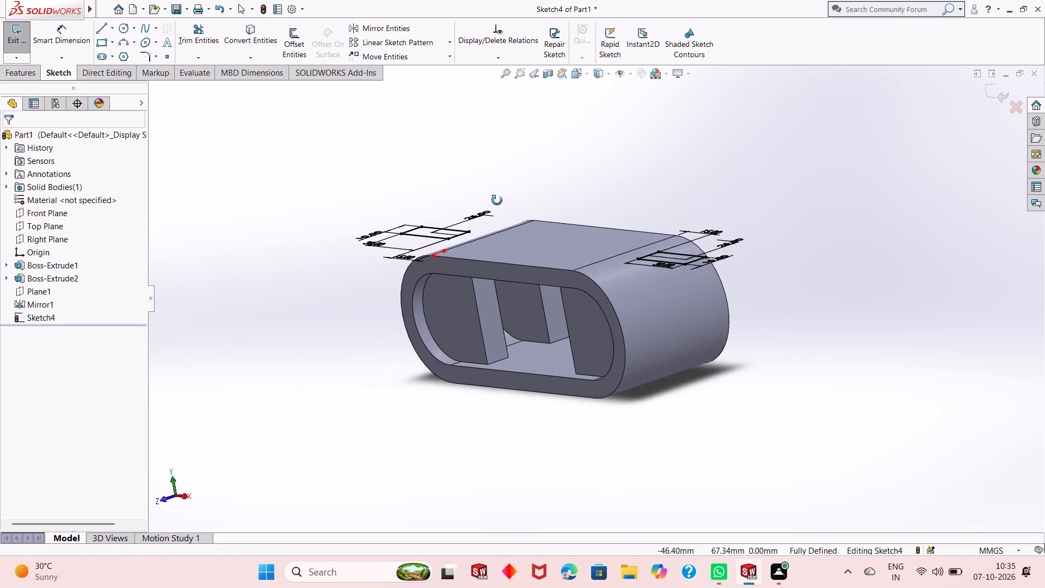
pyautogui.moveTo(497, 200); pyautogui.dragTo(552, 148, button='middle')
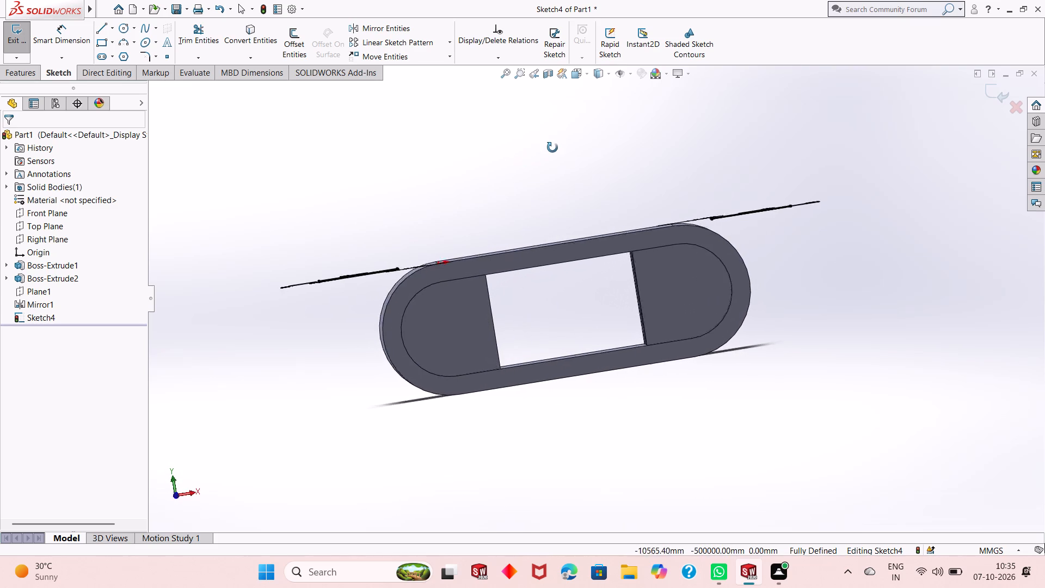
pyautogui.moveTo(552, 148); pyautogui.dragTo(578, 338, button='middle')
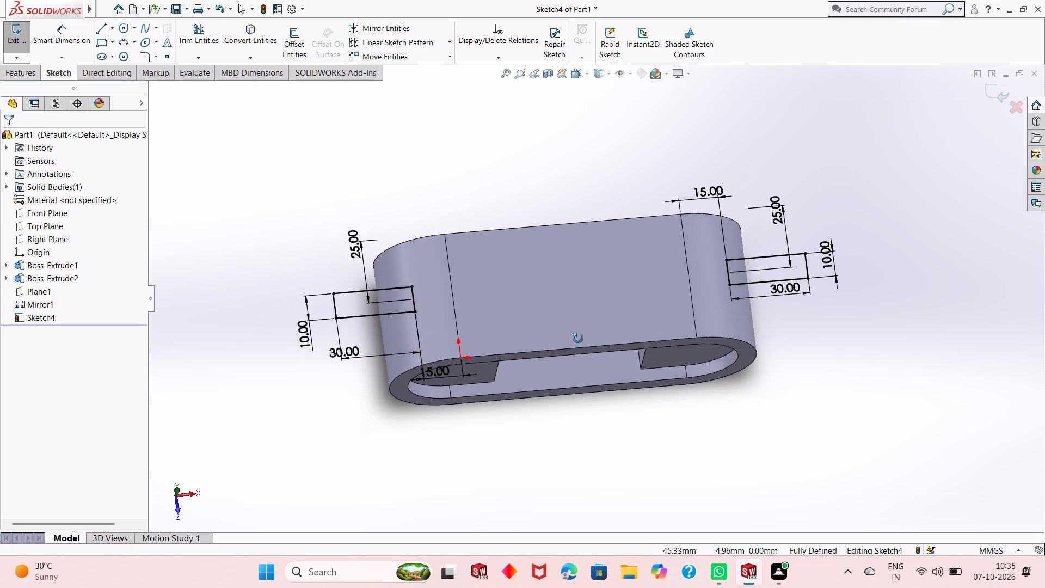
pyautogui.moveTo(578, 338); pyautogui.dragTo(564, 365, button='middle')
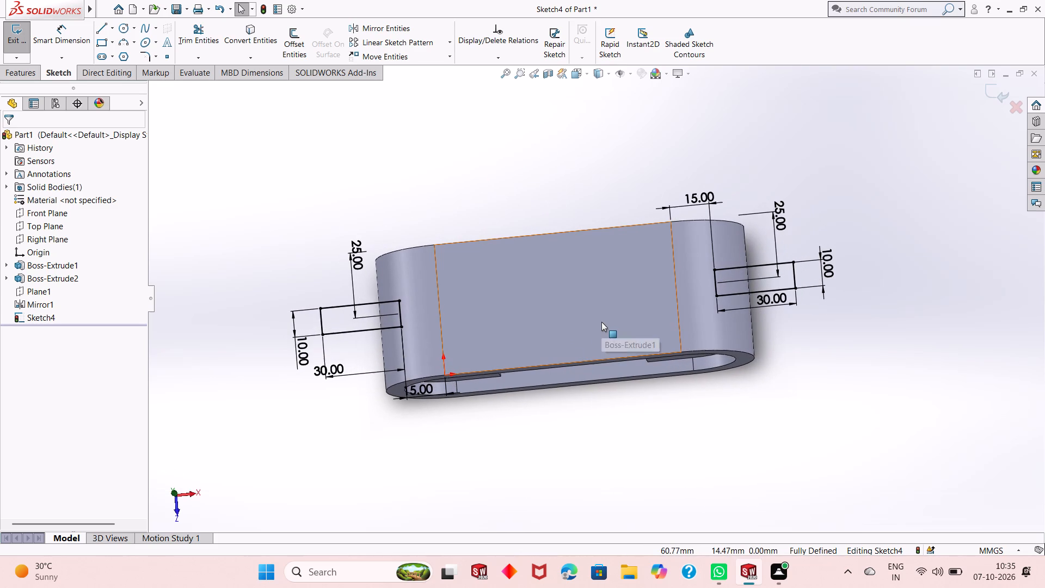
pyautogui.hotkey('ctrl', '8')
pyautogui.scroll(-2, 614, 288)
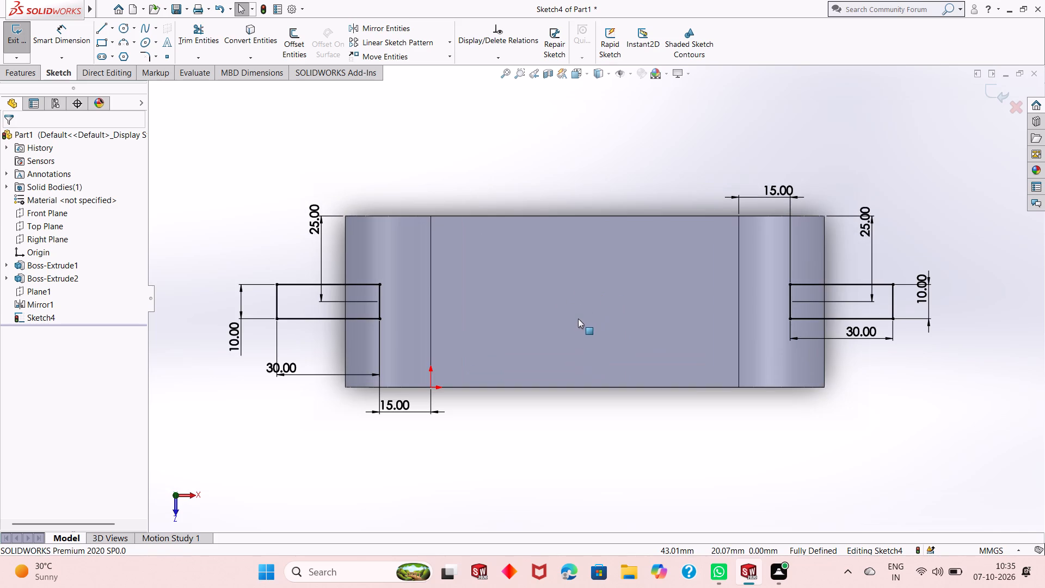
pyautogui.moveTo(574, 415); pyautogui.dragTo(572, 221, button='middle')
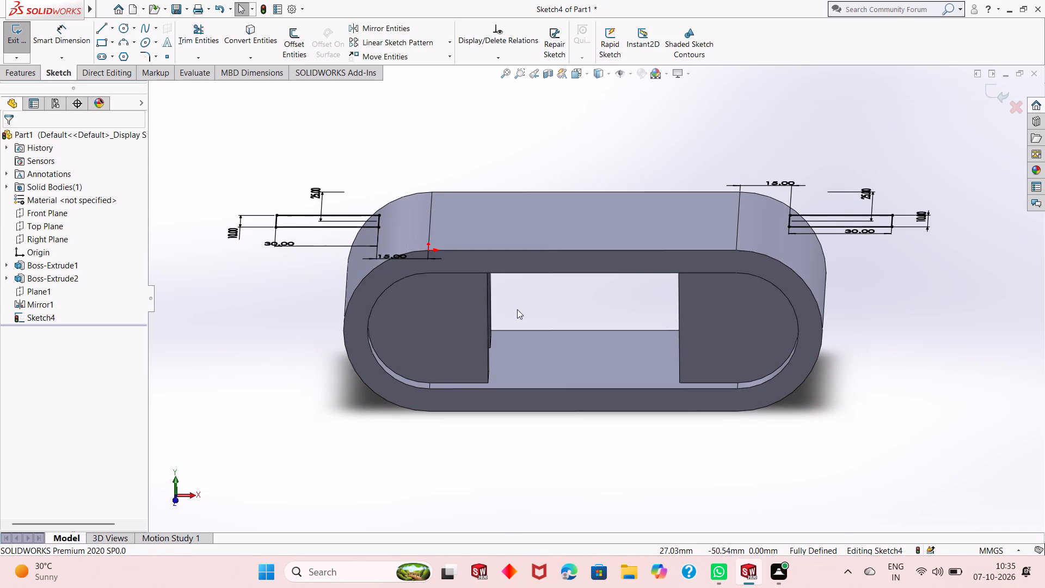
pyautogui.moveTo(552, 342); pyautogui.dragTo(540, 305, button='middle')
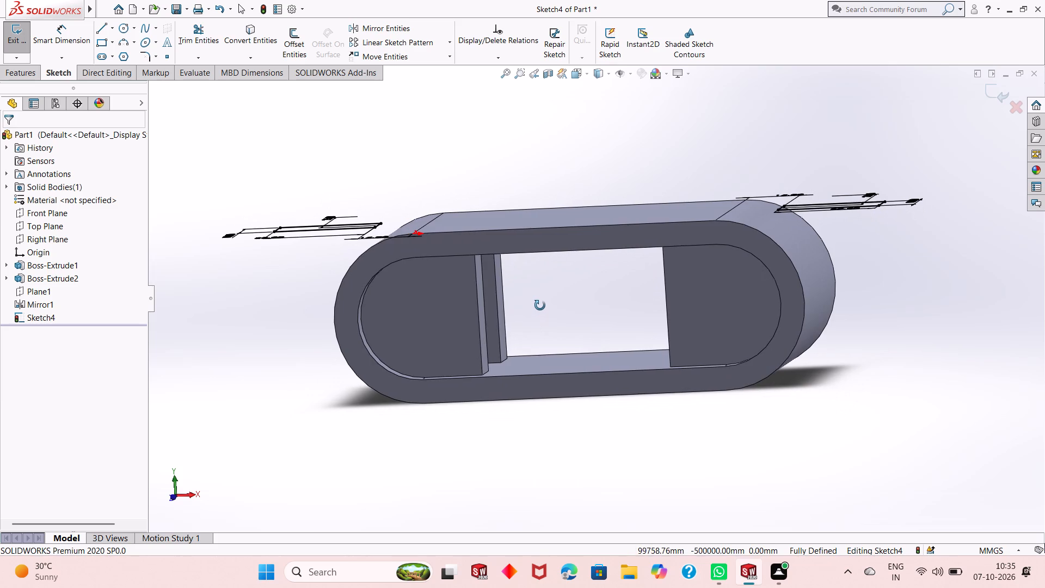
pyautogui.moveTo(540, 305); pyautogui.dragTo(543, 310, button='middle')
pyautogui.scroll(-2, 390, 314)
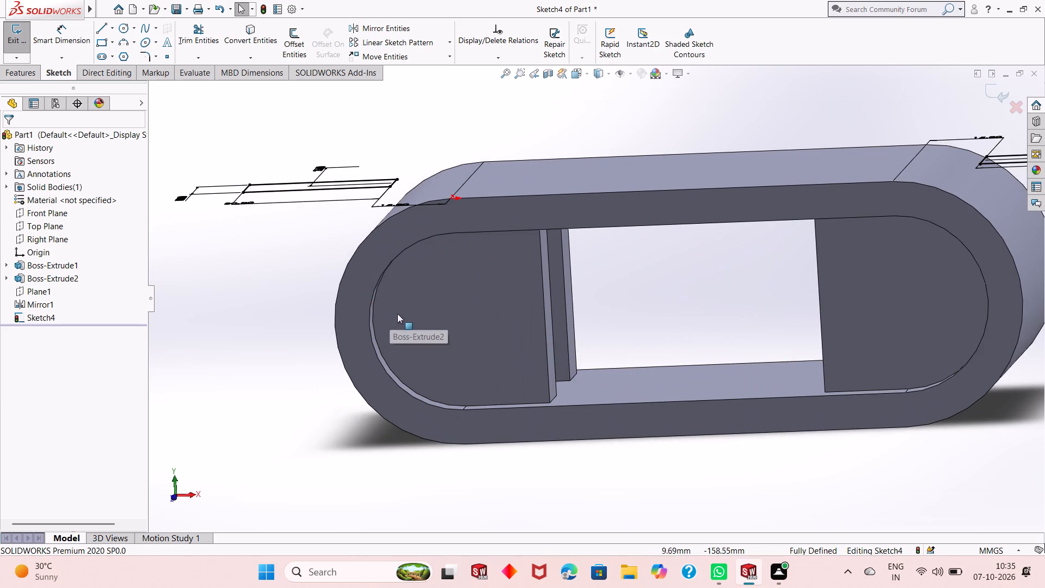
pyautogui.moveTo(399, 312); pyautogui.dragTo(407, 315, button='middle')
# Cut both end rectangles down through the ring's rounded ends with an Extruded Cut set to Through All.
pyautogui.click(26, 76)
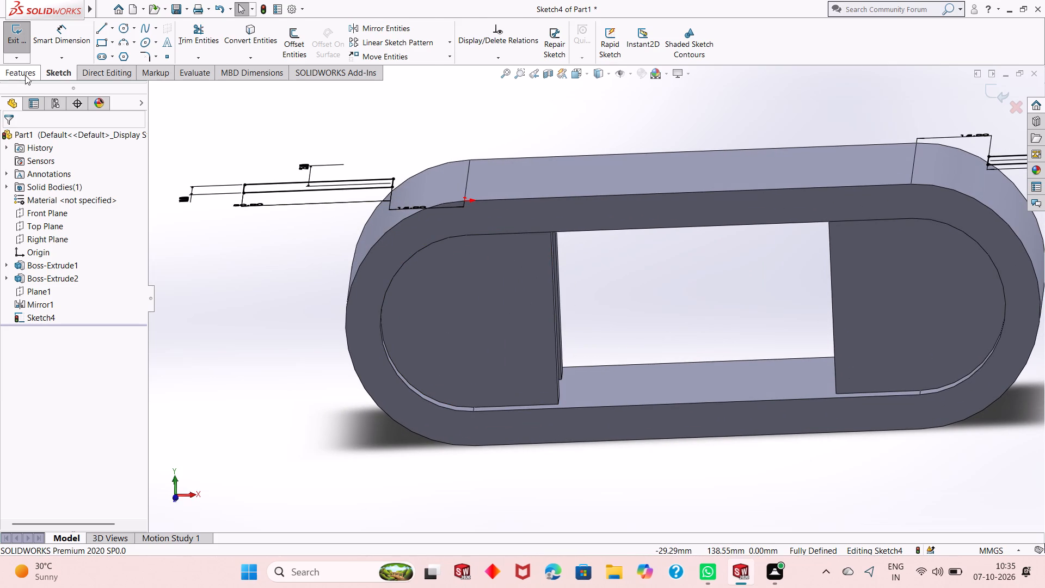
pyautogui.click(192, 41)
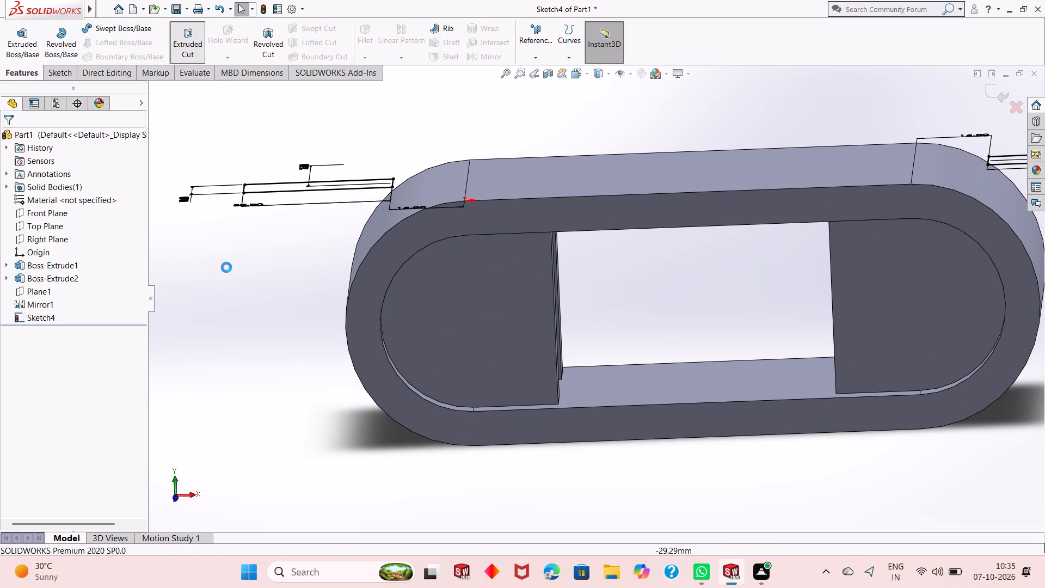
pyautogui.moveTo(250, 310); pyautogui.dragTo(249, 283, button='middle')
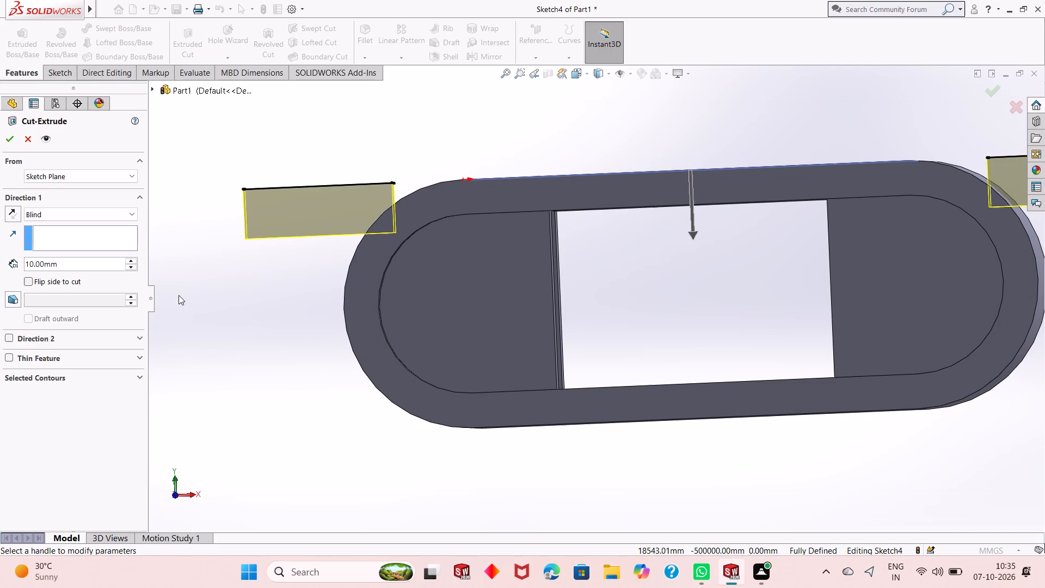
pyautogui.scroll(1, 179, 295)
pyautogui.scroll(2, 431, 321)
pyautogui.moveTo(471, 304); pyautogui.dragTo(485, 307, button='middle')
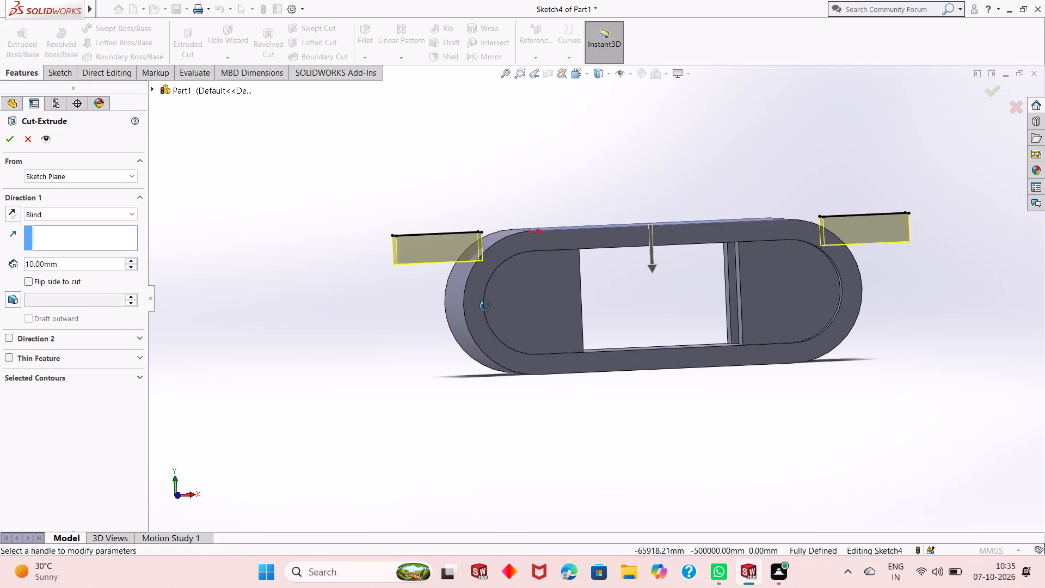
pyautogui.moveTo(485, 307); pyautogui.dragTo(474, 323, button='middle')
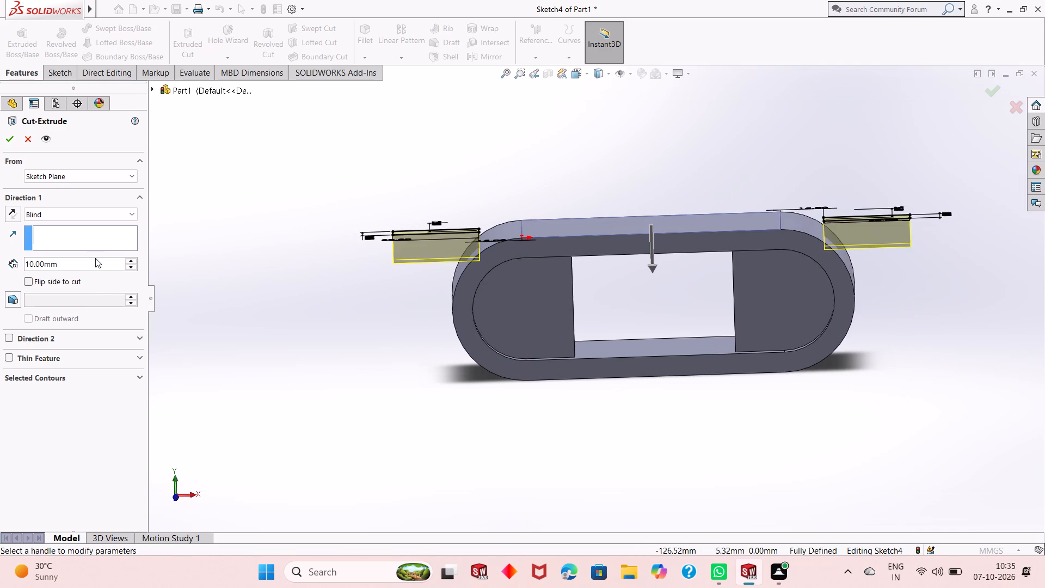
pyautogui.doubleClick(82, 261)
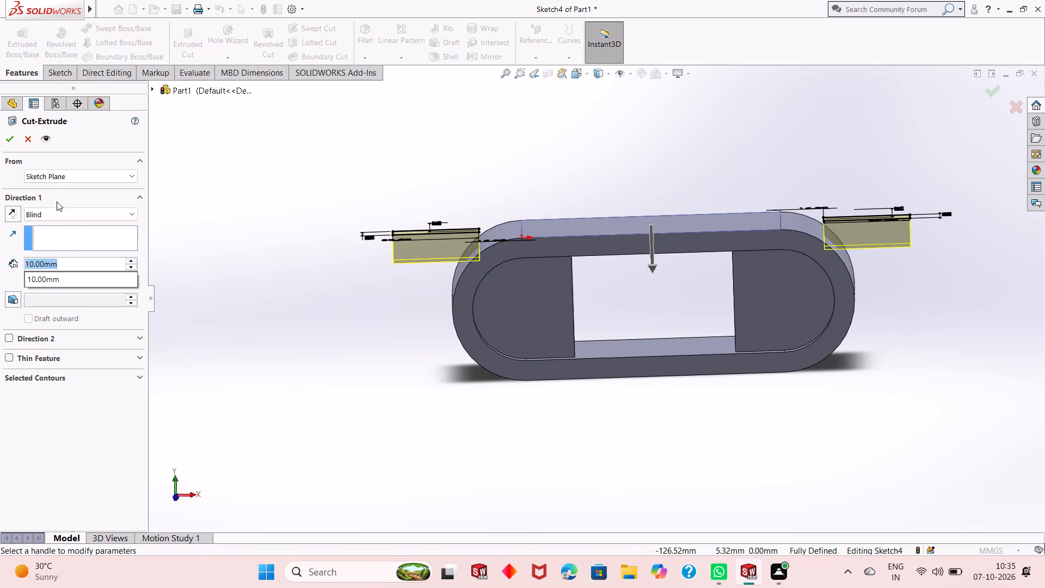
pyautogui.click(52, 216)
pyautogui.click(69, 216)
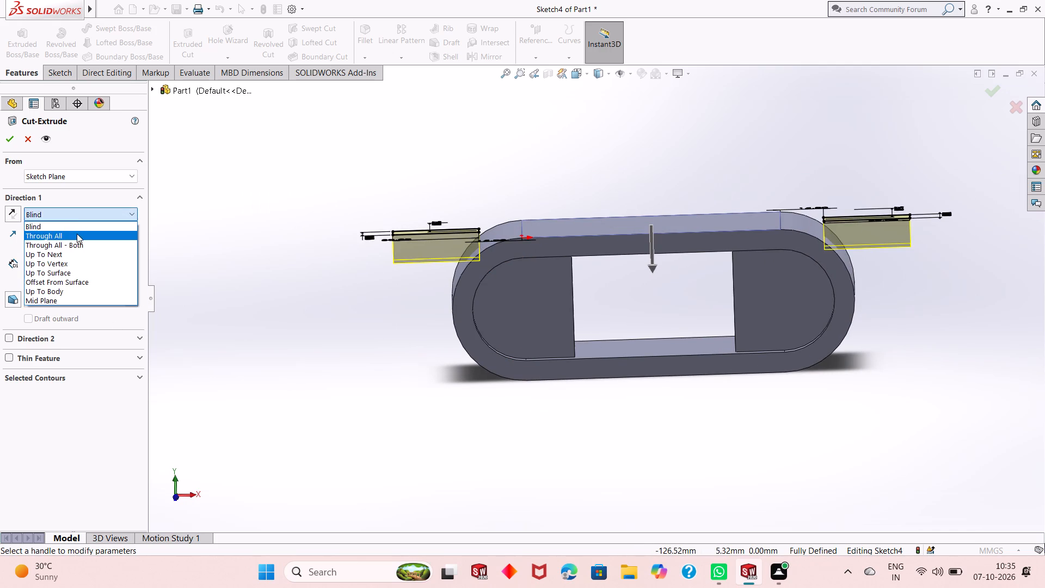
pyautogui.click(77, 234)
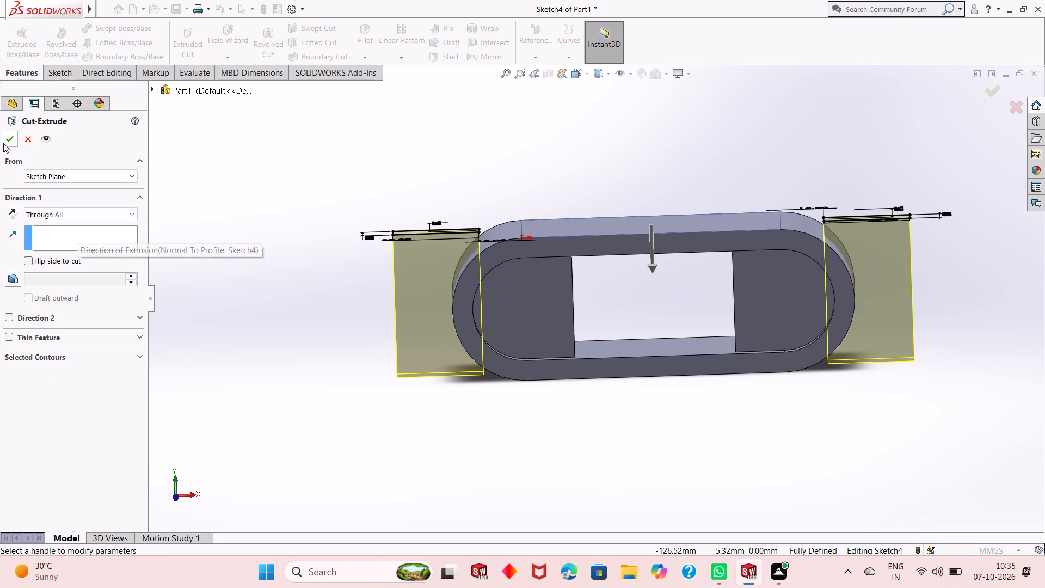
pyautogui.click(5, 138)
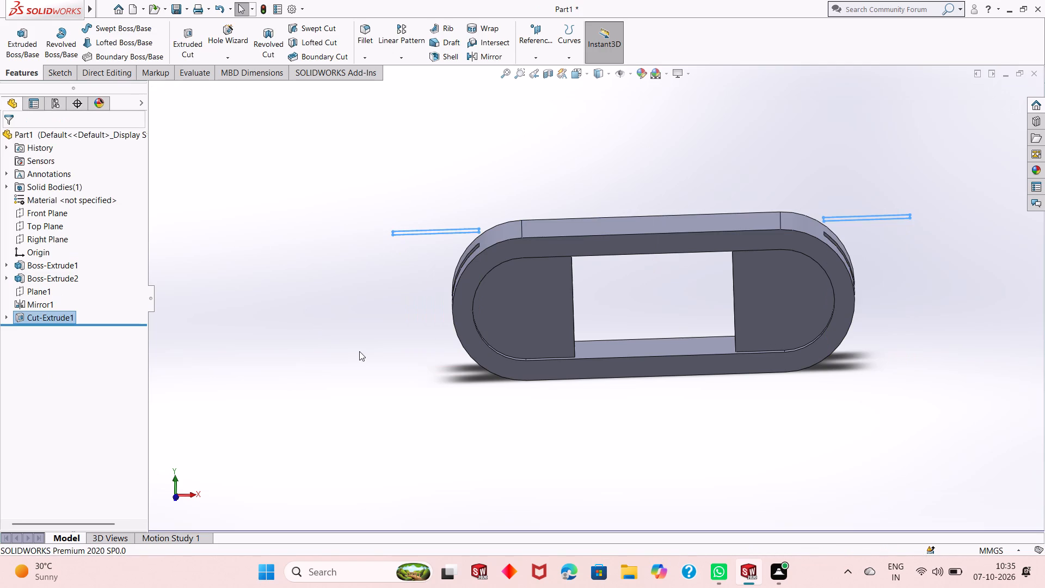
pyautogui.click(359, 351)
pyautogui.moveTo(401, 337); pyautogui.dragTo(397, 334, button='middle')
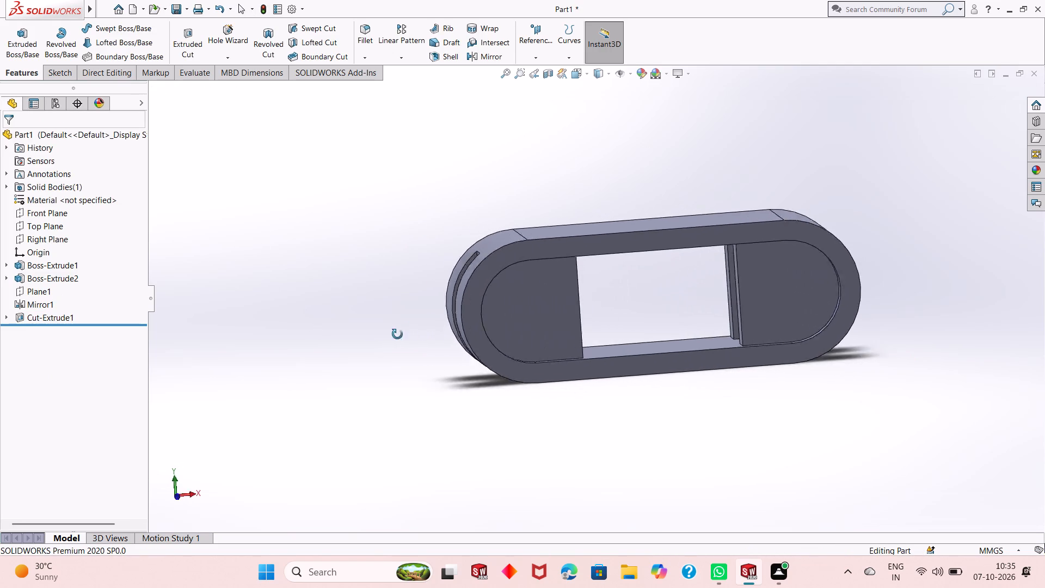
# Sketch a circle about 21 mm in diameter at the centre of the ring's flat +Y outer face.
pyautogui.moveTo(397, 334); pyautogui.dragTo(314, 347, button='middle')
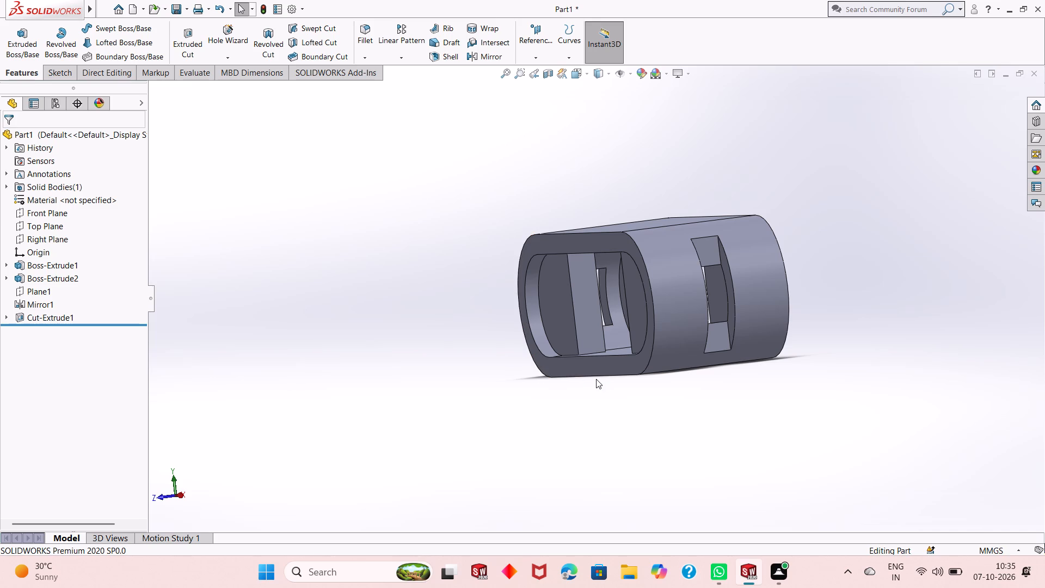
pyautogui.moveTo(598, 381); pyautogui.dragTo(612, 378, button='middle')
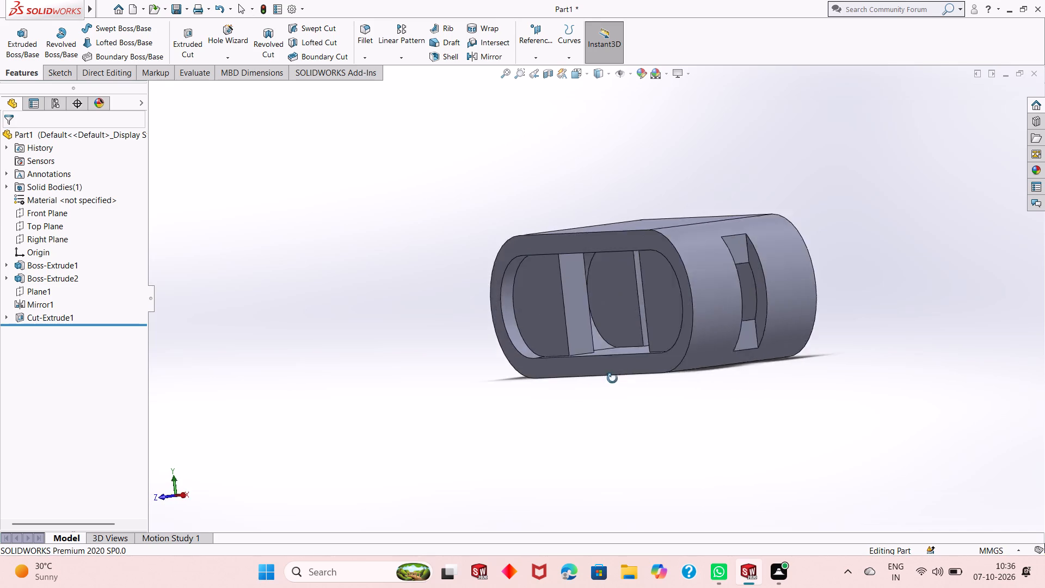
pyautogui.moveTo(612, 378); pyautogui.dragTo(709, 400, button='middle')
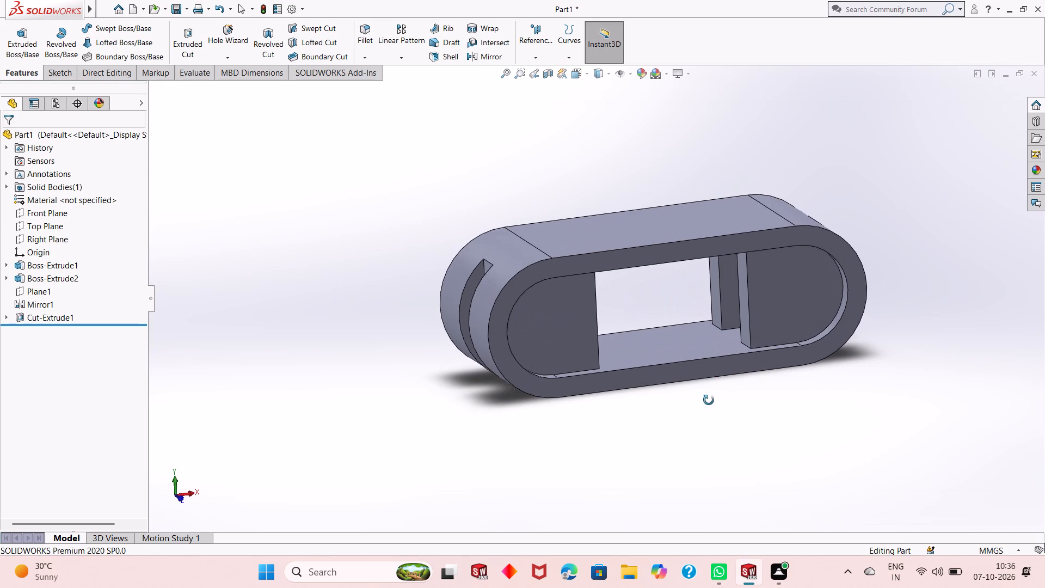
pyautogui.moveTo(709, 400); pyautogui.dragTo(708, 401, button='middle')
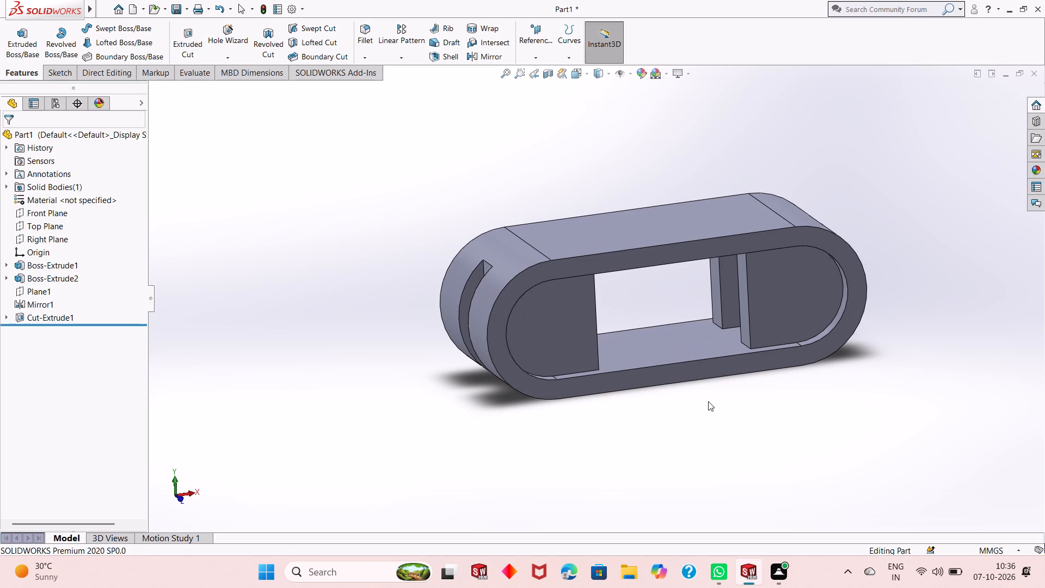
pyautogui.scroll(1, 674, 280)
pyautogui.scroll(-1, 671, 211)
pyautogui.click(646, 256)
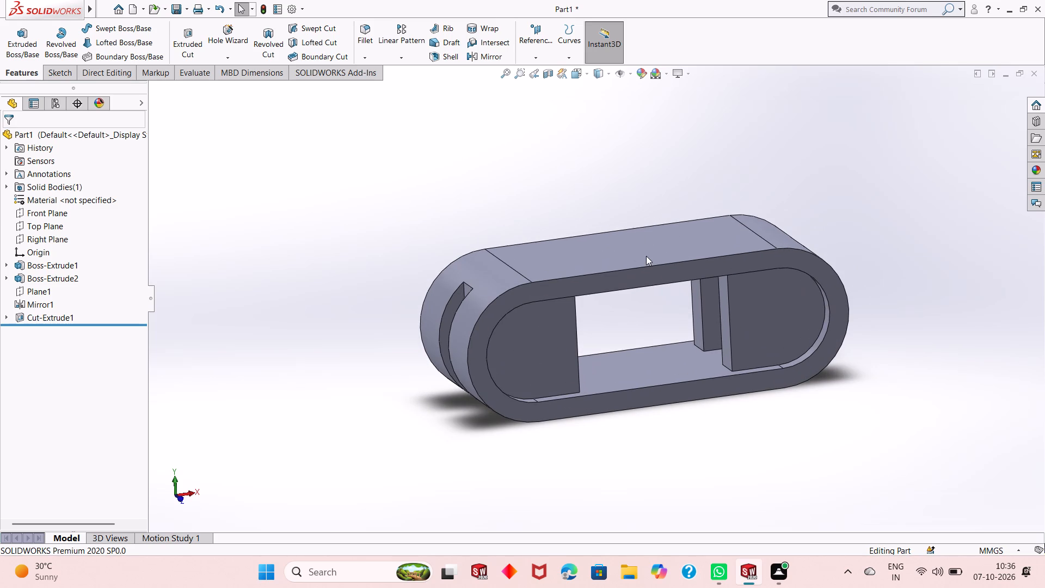
pyautogui.click(691, 224)
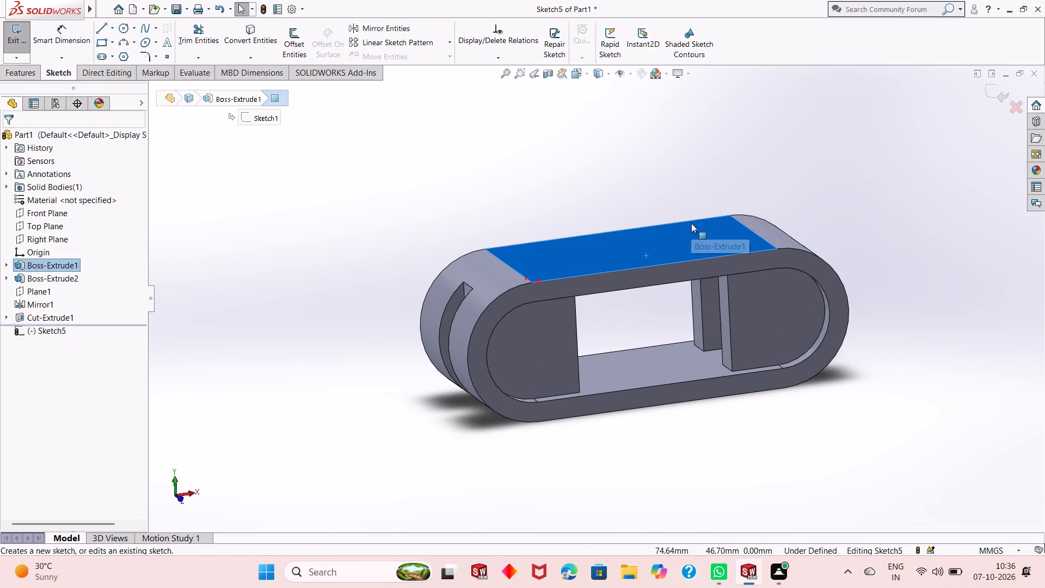
pyautogui.hotkey('ctrl', '8')
pyautogui.scroll(2, 662, 255)
pyautogui.click(582, 210)
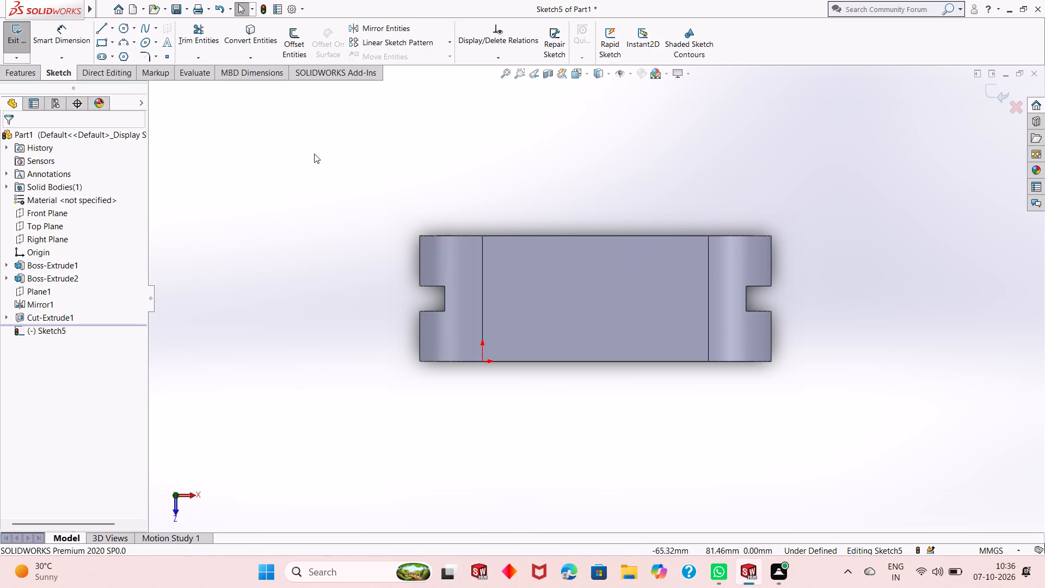
pyautogui.click(122, 26)
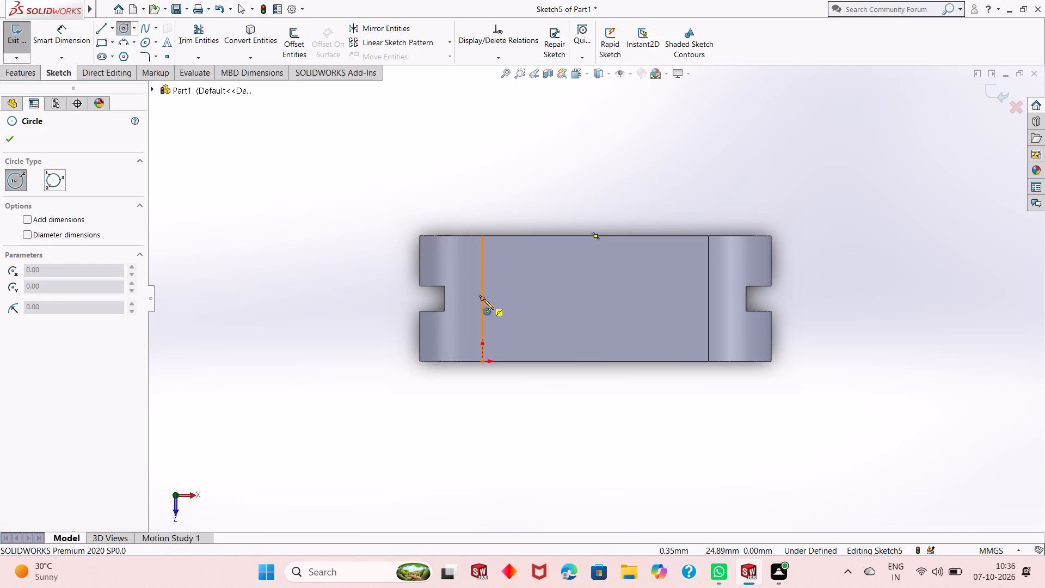
pyautogui.click(595, 299)
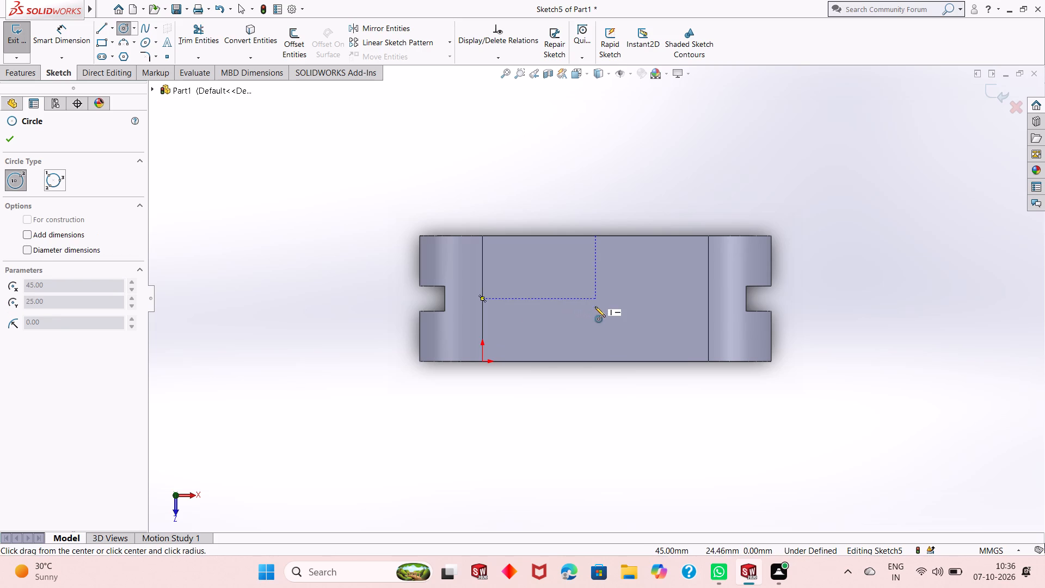
pyautogui.click(592, 325)
pyautogui.rightClick(273, 226)
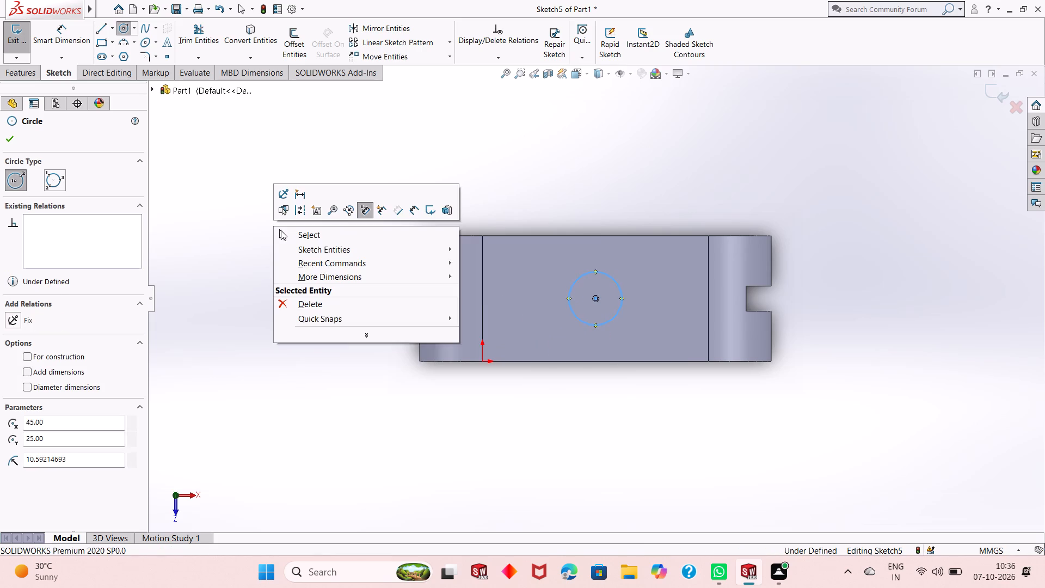
pyautogui.click(286, 232)
# Dimension the circle's diameter to 30 mm.
pyautogui.click(66, 40)
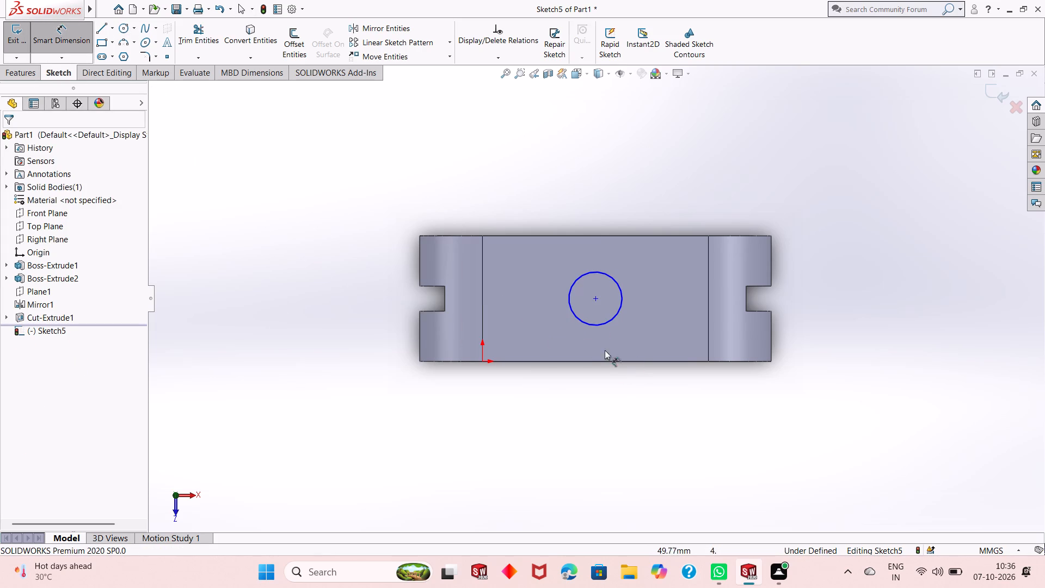
pyautogui.click(581, 321)
pyautogui.click(471, 420)
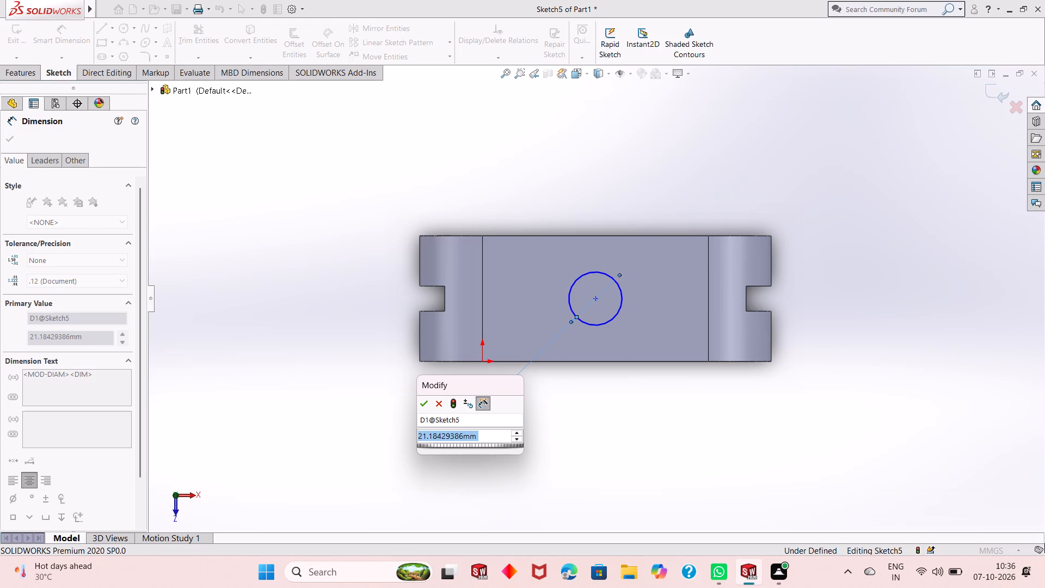
pyautogui.write('30')
pyautogui.press('Return')
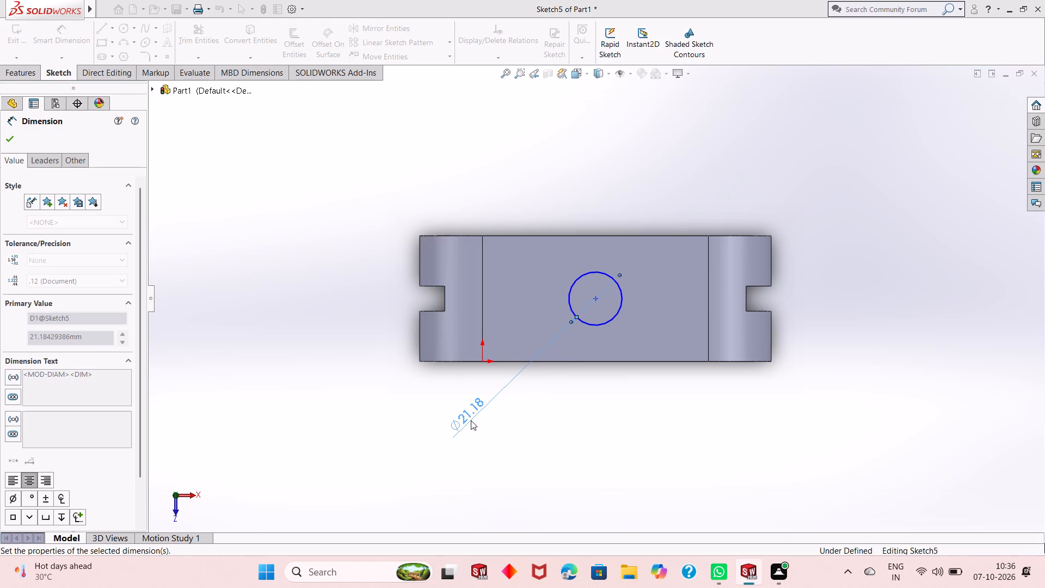
# Locate the circle's centre 45 mm from the flat face's -X edge and 25 mm from its front edge, and finish dimensioning.
pyautogui.click(597, 297)
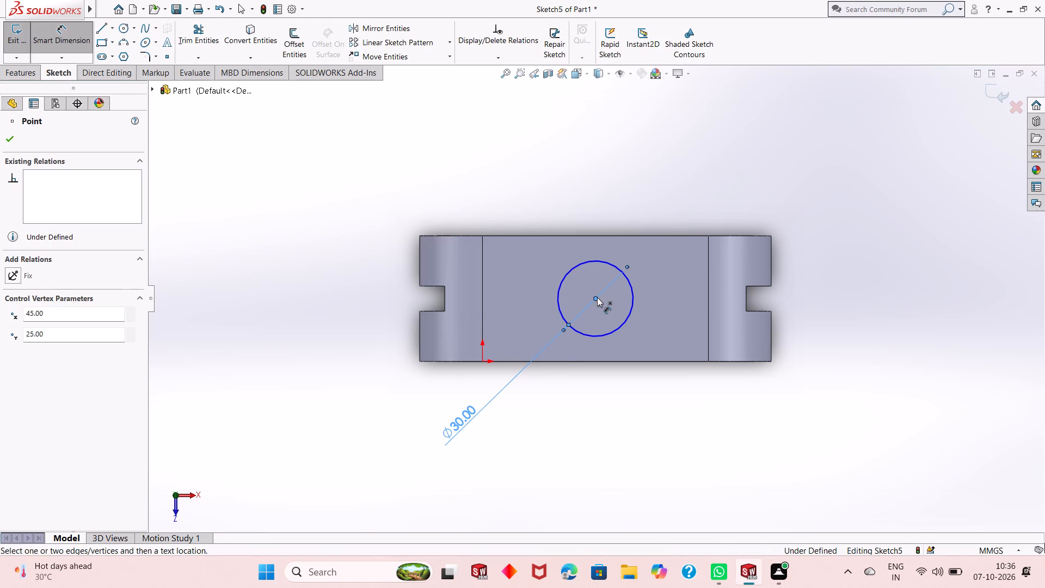
pyautogui.click(482, 294)
pyautogui.click(517, 160)
pyautogui.press('Return')
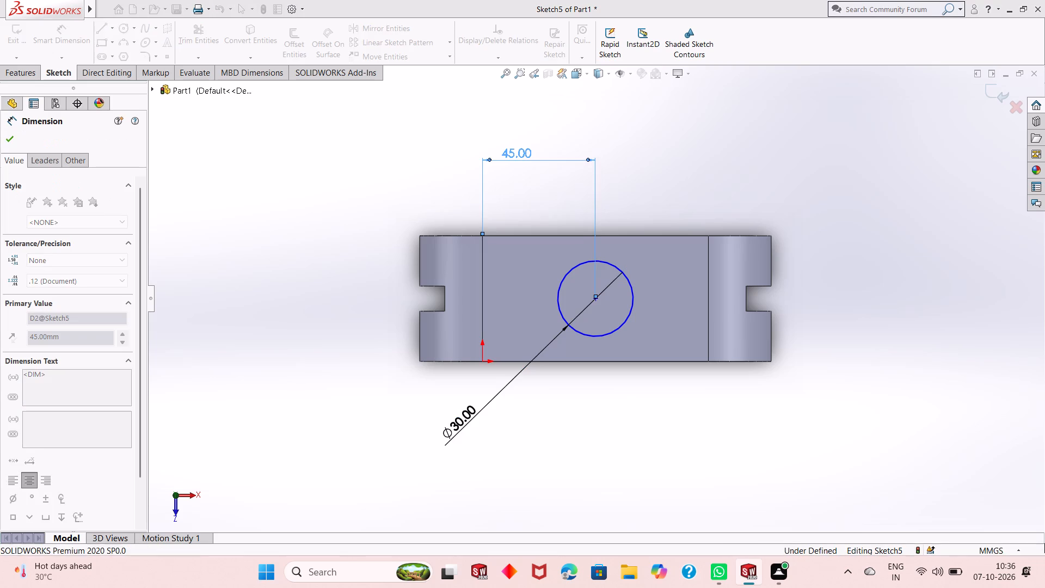
pyautogui.click(598, 298)
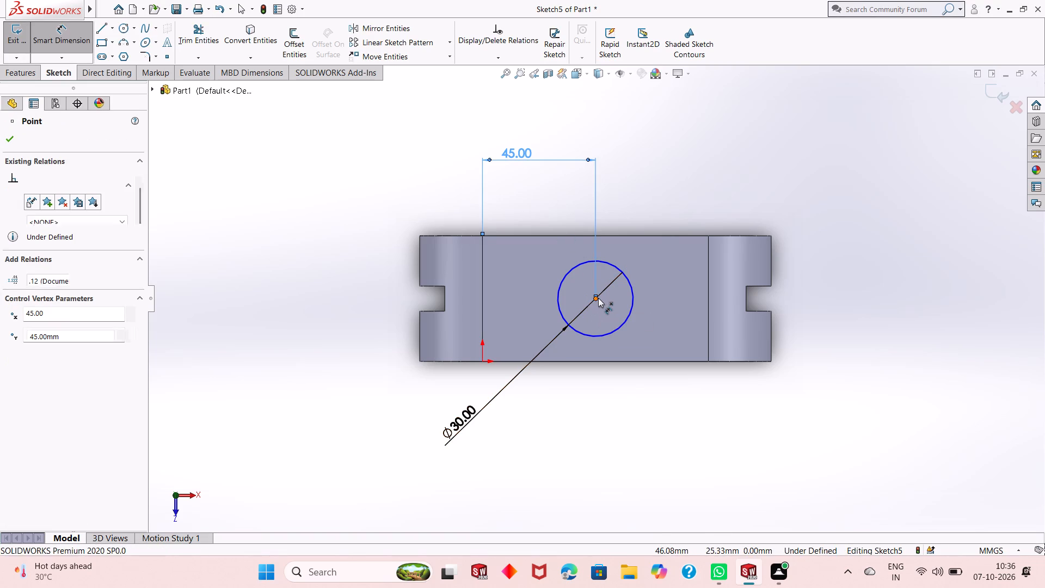
pyautogui.click(618, 362)
pyautogui.click(813, 355)
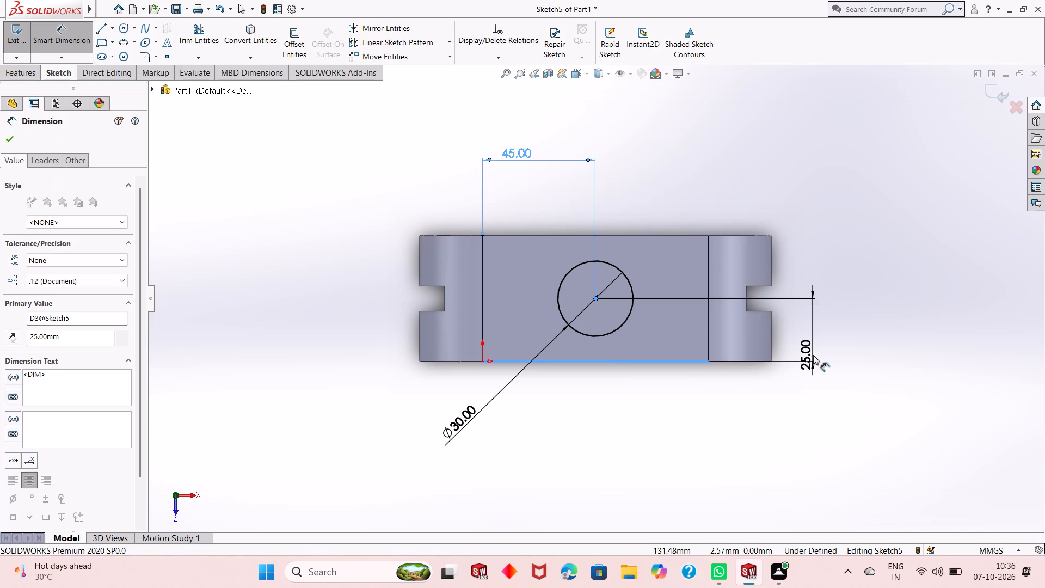
pyautogui.press('Return')
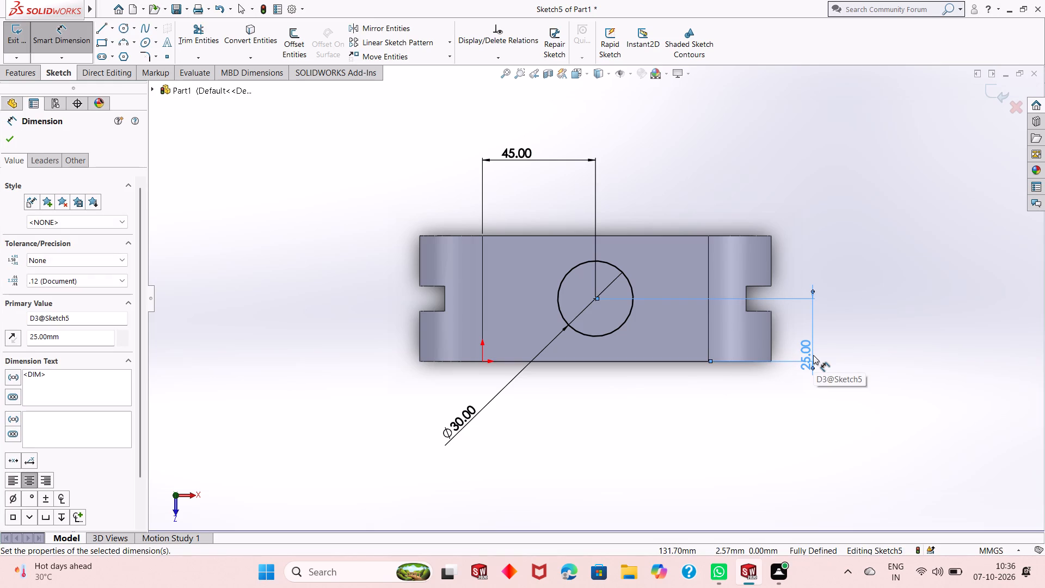
pyautogui.rightClick(829, 224)
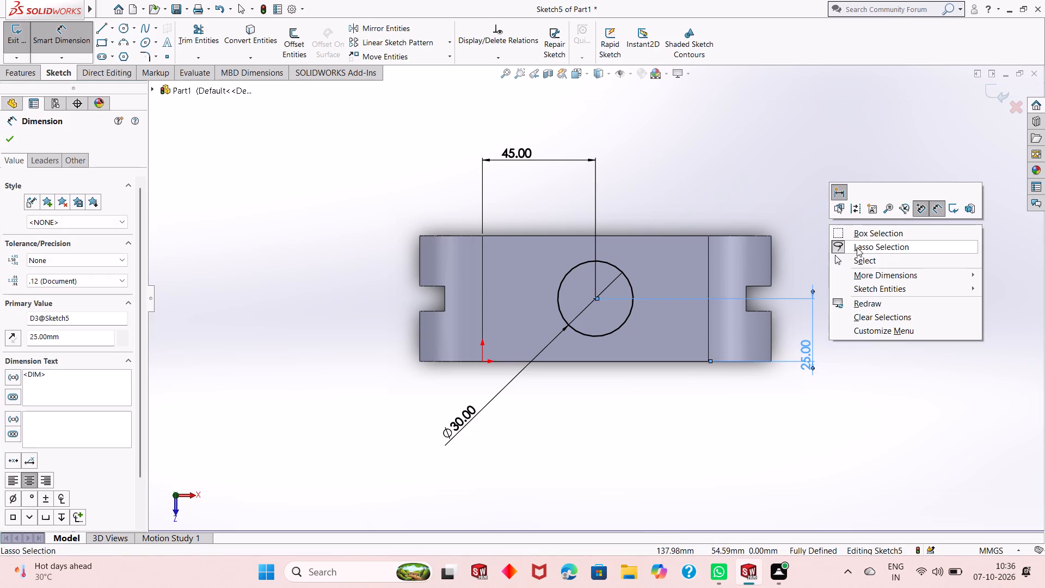
pyautogui.click(864, 259)
# Extrude the 30 mm circle 10 mm outward from the ring's flat face as a merged Blind boss.
pyautogui.click(30, 76)
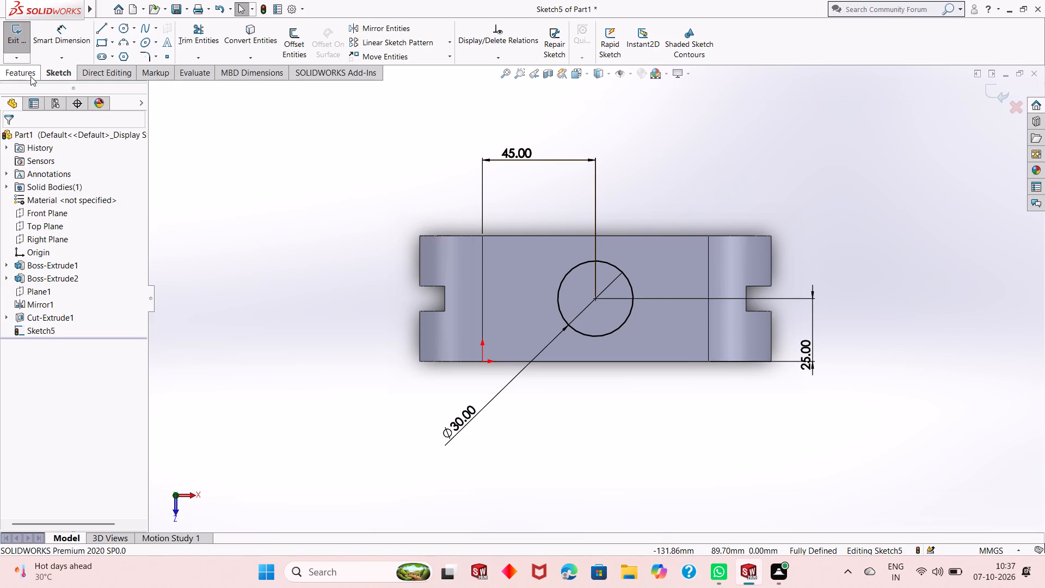
pyautogui.click(29, 48)
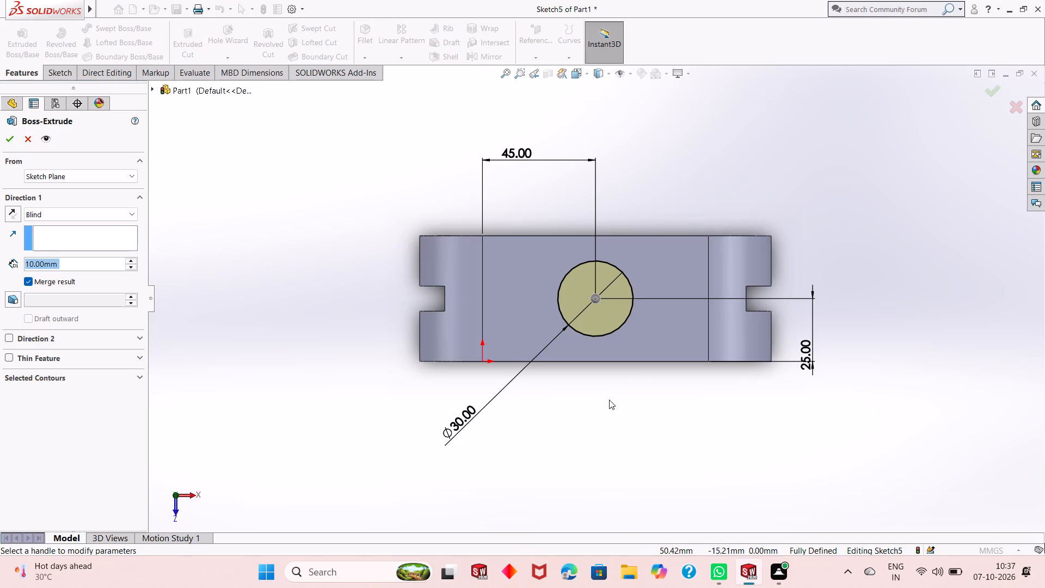
pyautogui.moveTo(609, 400); pyautogui.dragTo(616, 243, button='middle')
pyautogui.scroll(1, 618, 236)
pyautogui.scroll(-2, 629, 258)
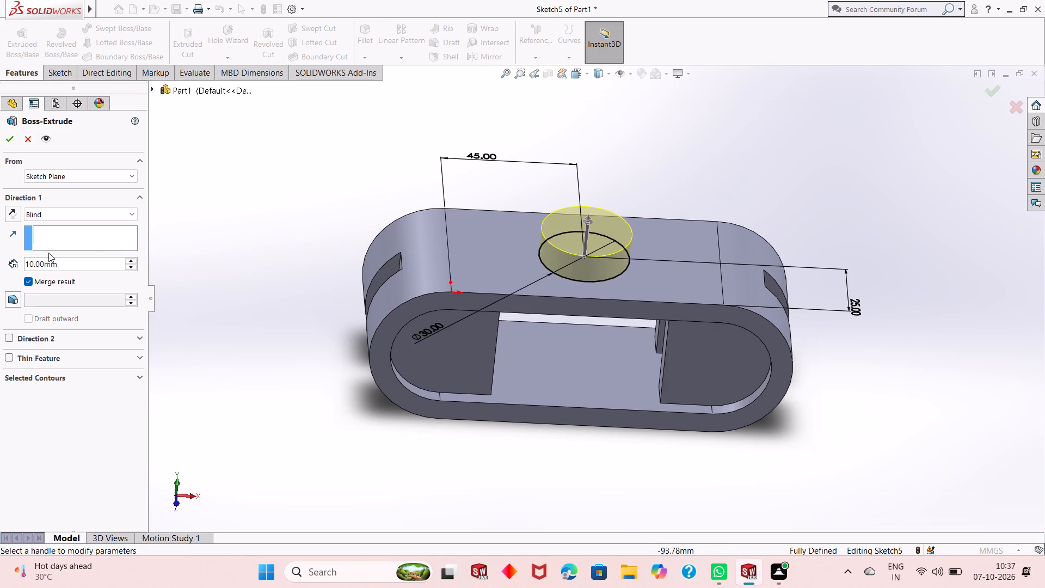
pyautogui.doubleClick(58, 260)
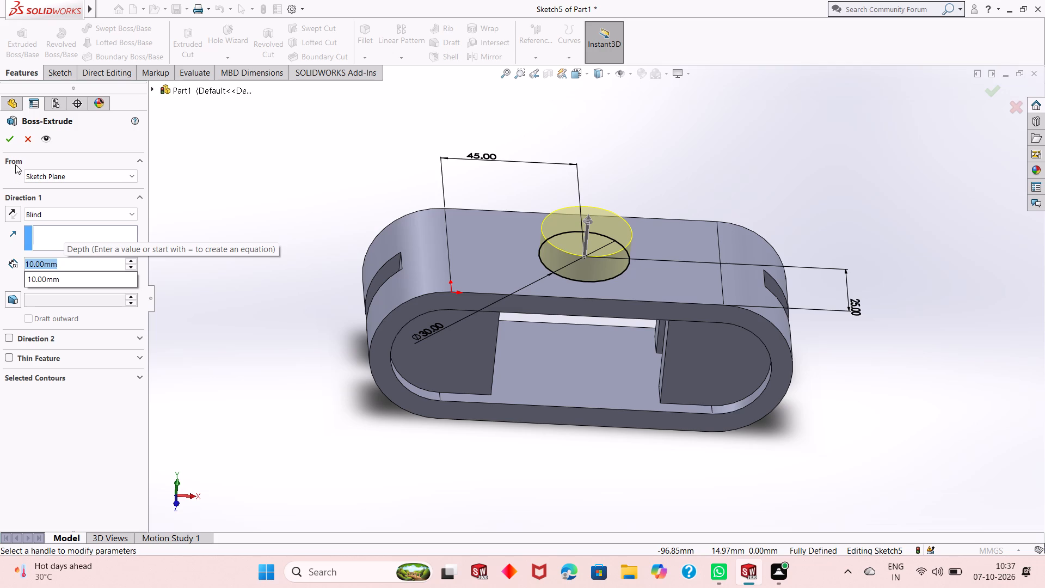
pyautogui.click(13, 139)
pyautogui.click(13, 139)
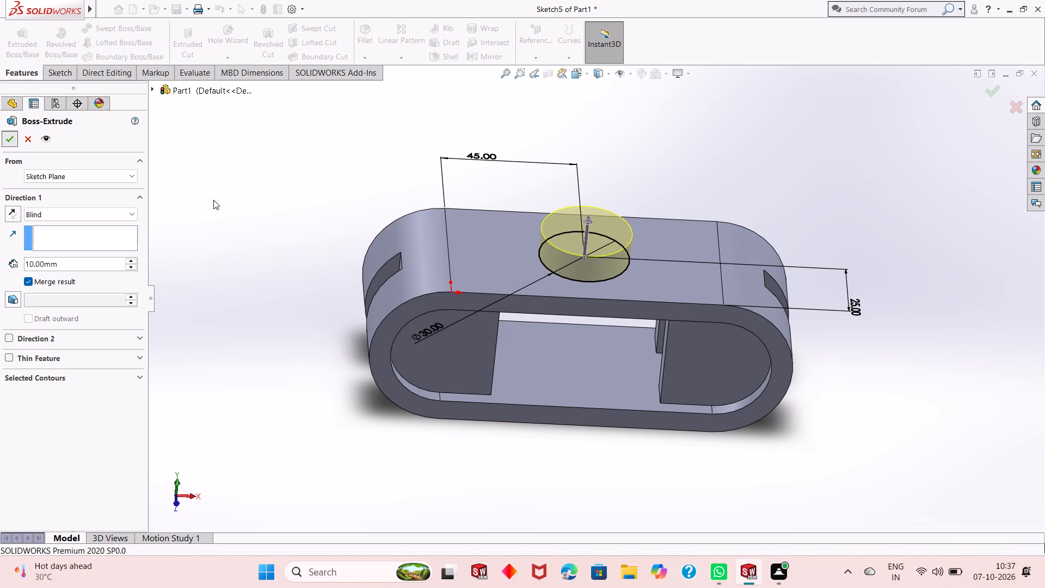
pyautogui.press('Escape')
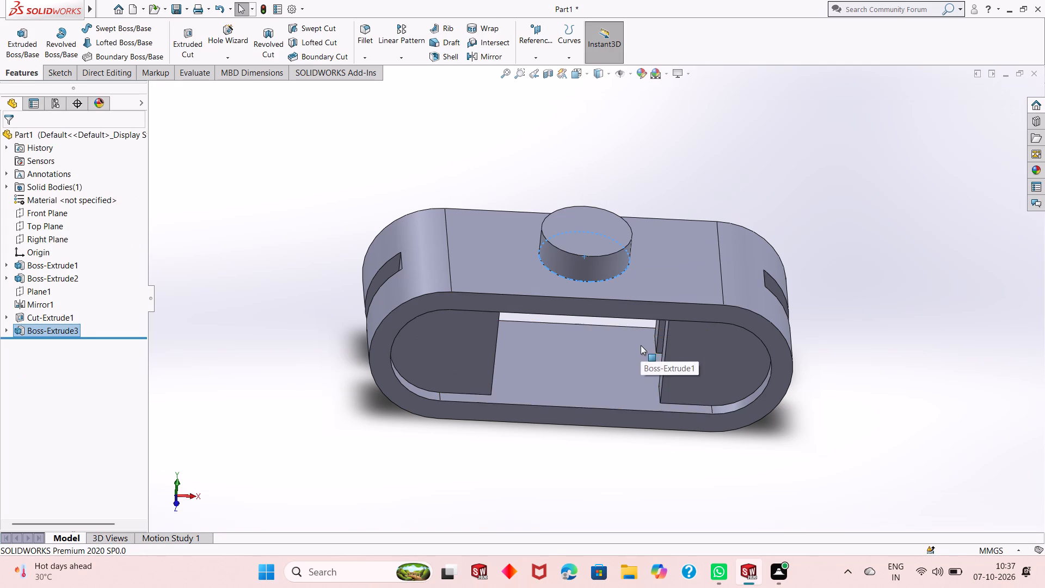
# Measure the height from the opening's upper edge to the round boss's top using a temporary front-face sketch line, and discard that sketch.
pyautogui.moveTo(610, 346); pyautogui.dragTo(595, 298, button='middle')
pyautogui.click(579, 279)
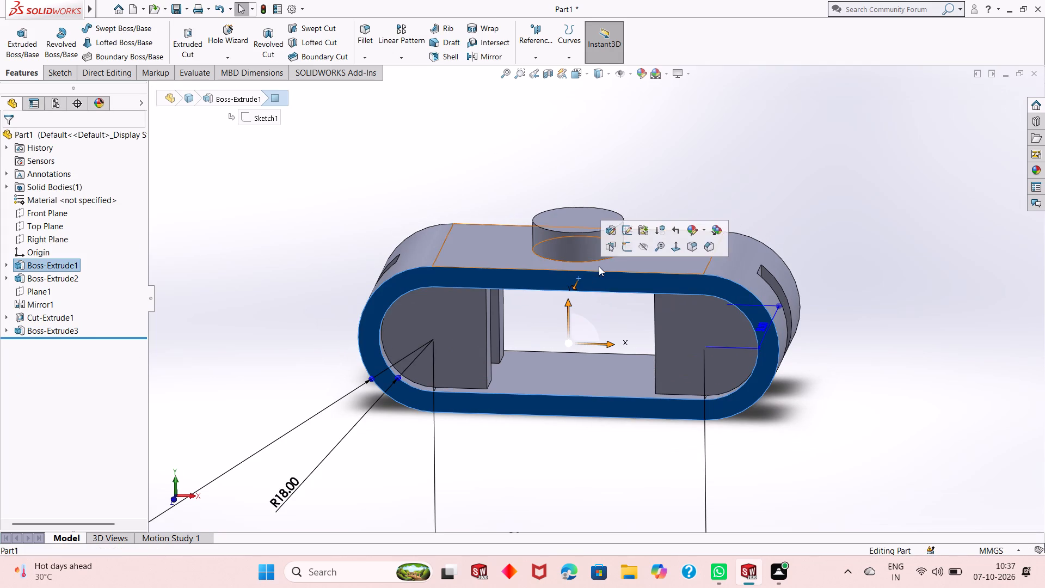
pyautogui.click(628, 252)
pyautogui.hotkey('ctrl', '8')
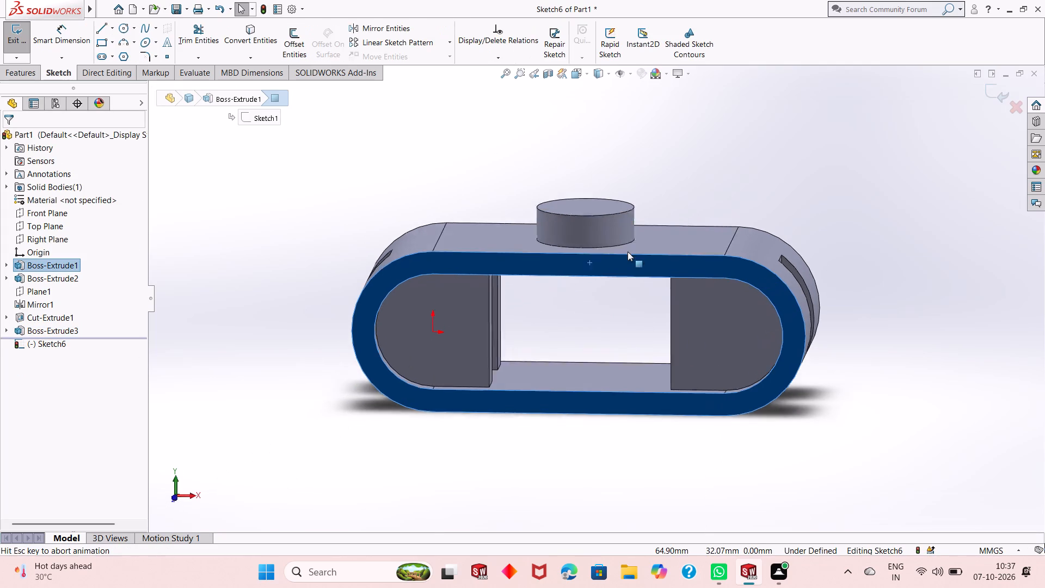
pyautogui.press('Escape')
pyautogui.press('Escape')
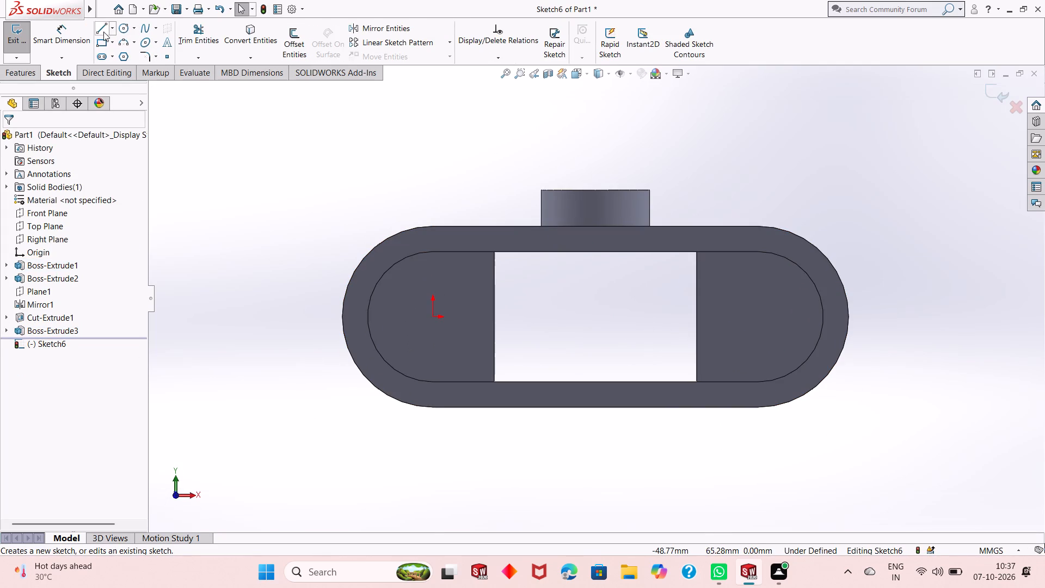
pyautogui.click(102, 31)
pyautogui.click(594, 252)
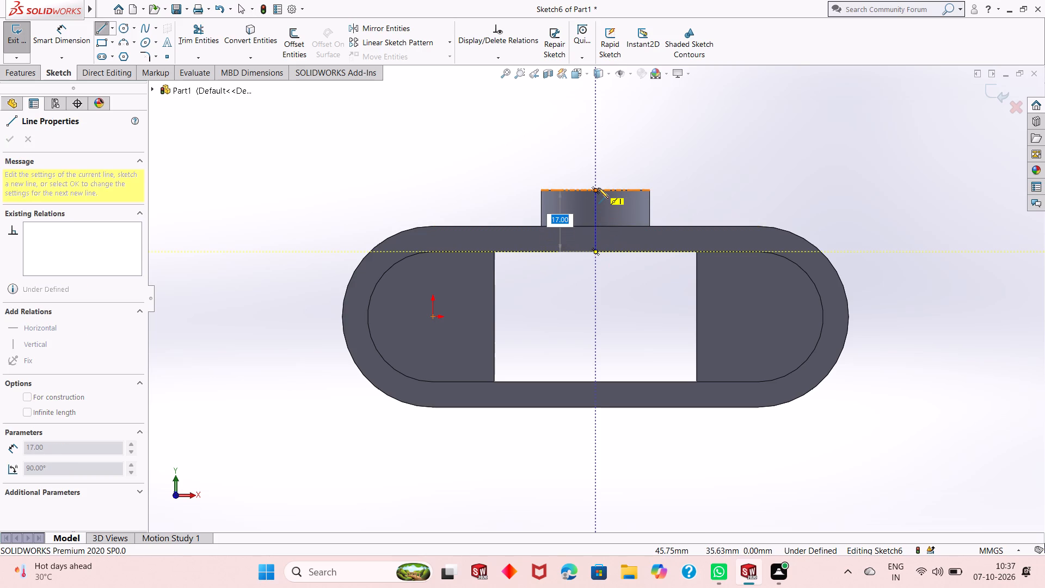
pyautogui.press('Escape')
pyautogui.scroll(2, 604, 218)
pyautogui.moveTo(613, 217); pyautogui.dragTo(599, 254, button='middle')
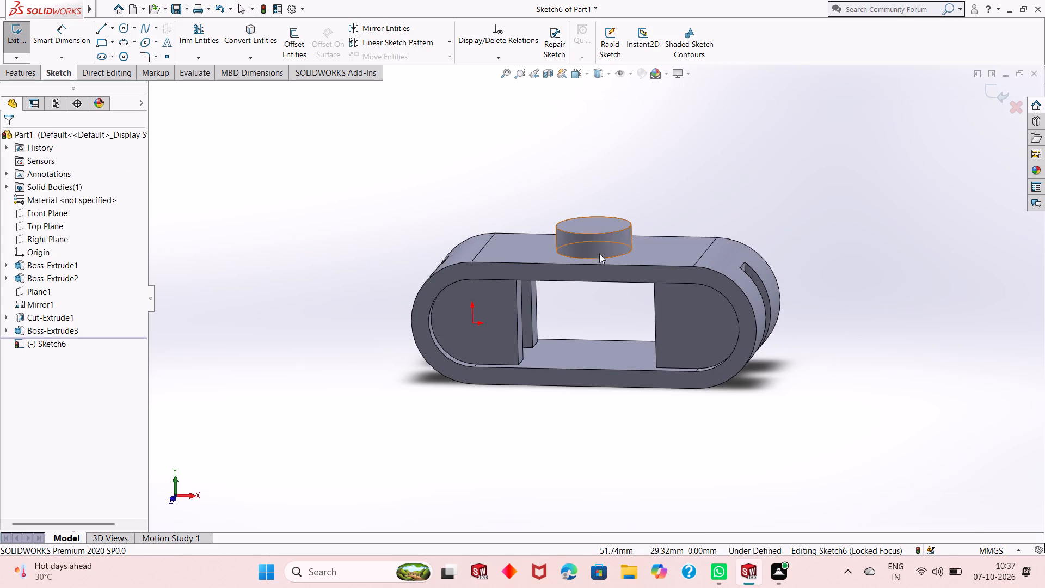
pyautogui.hotkey('ctrl', 'z')
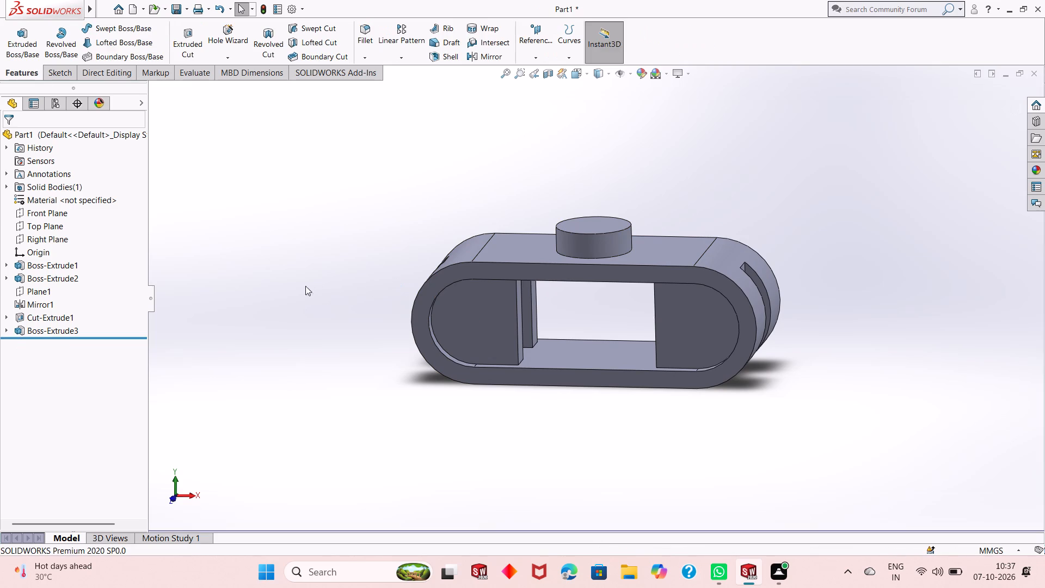
# Set the round boss's extrusion depth to 13 mm.
pyautogui.click(67, 331)
pyautogui.click(79, 299)
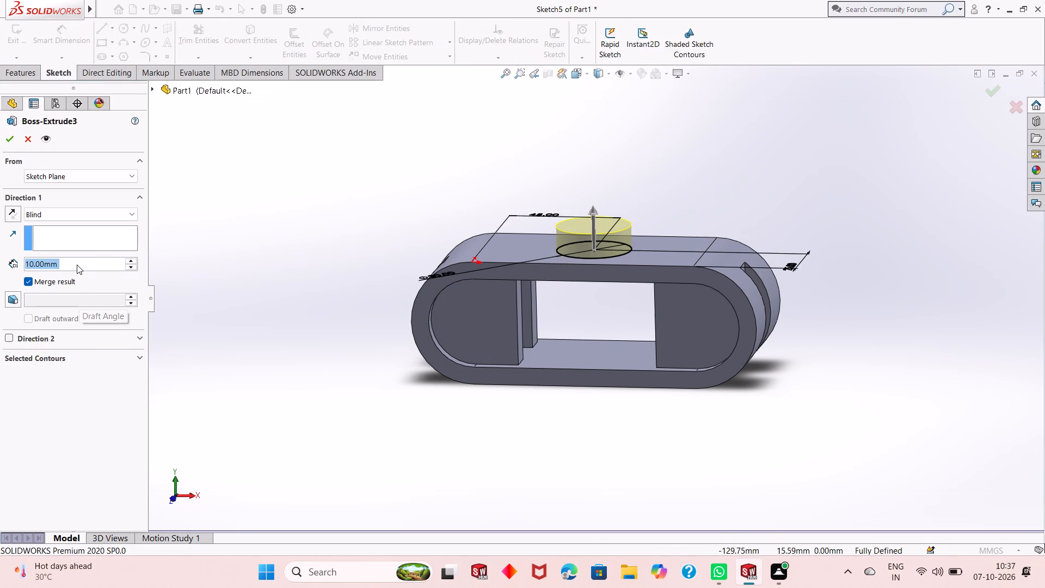
pyautogui.write('13')
pyautogui.press('Return')
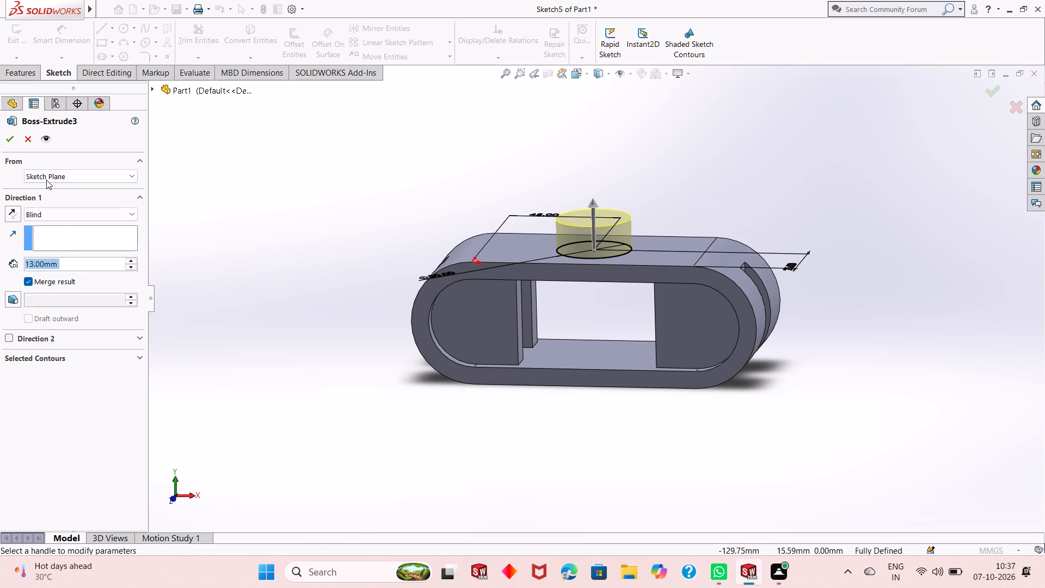
pyautogui.click(6, 139)
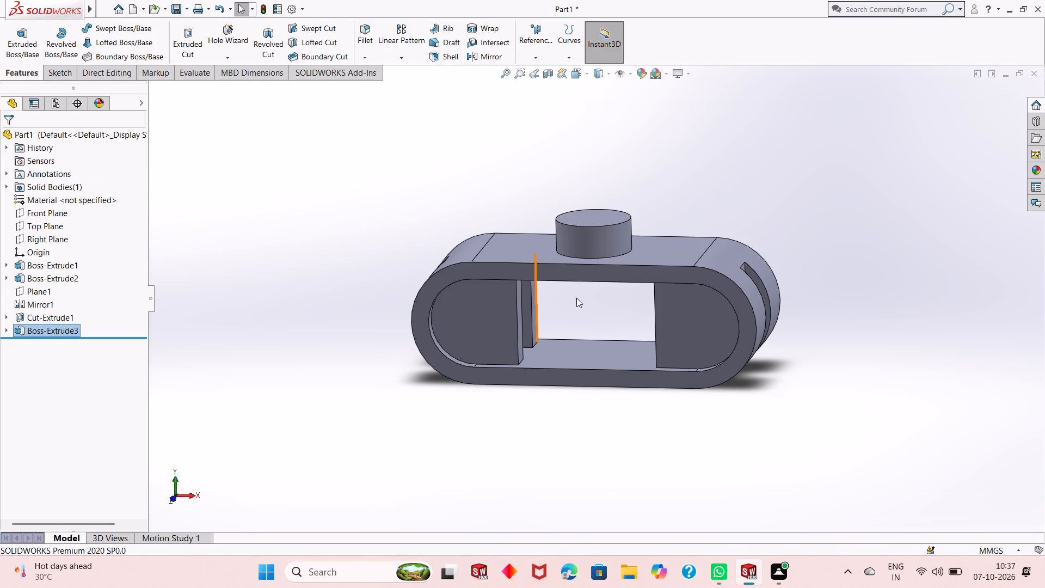
# Check the height from the opening's upper edge to the round boss's top using a temporary front-face sketch line, and discard that sketch.
pyautogui.click(592, 271)
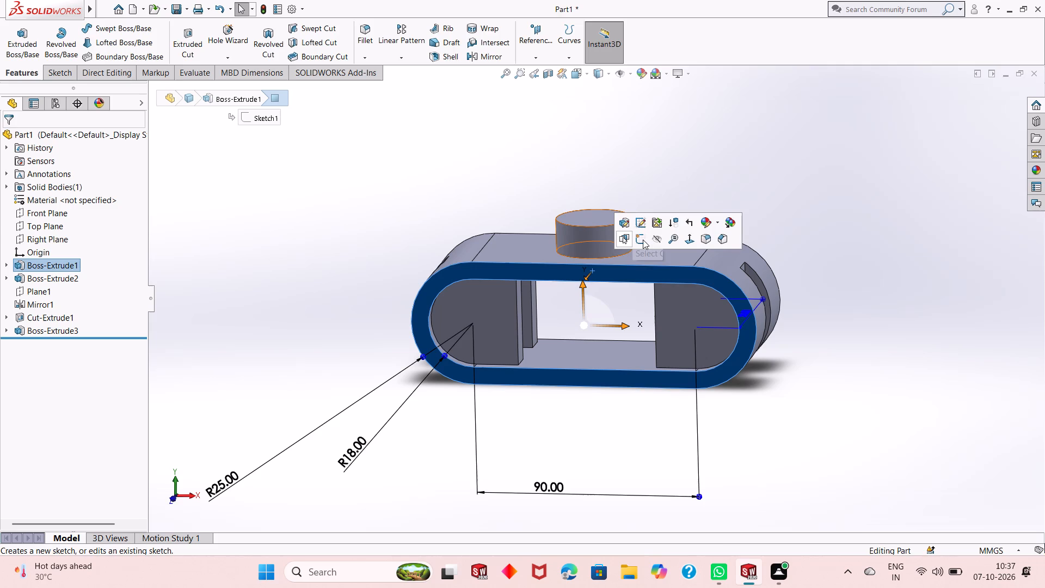
pyautogui.click(643, 240)
pyautogui.hotkey('ctrl', '8')
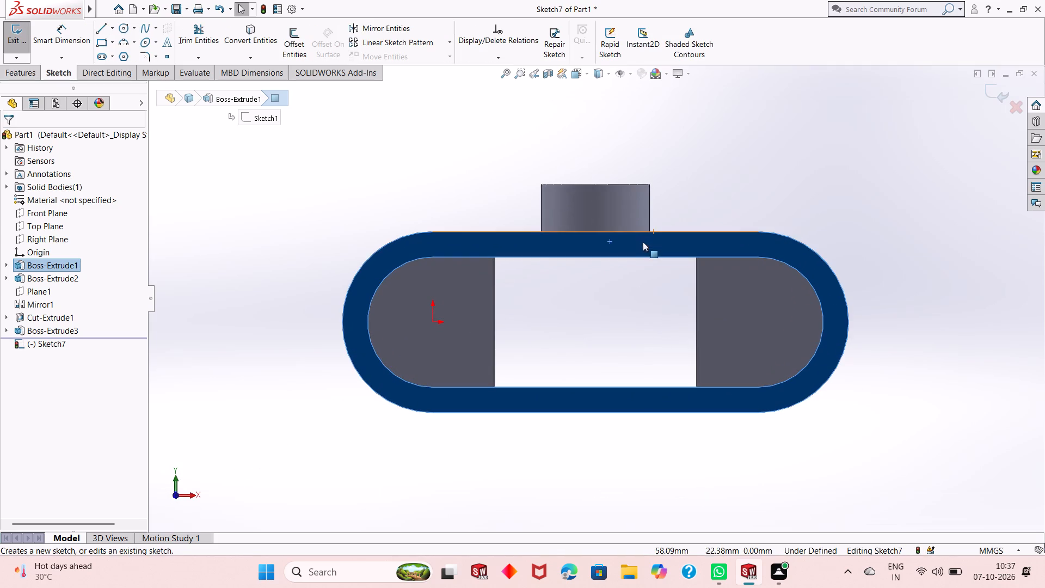
pyautogui.click(718, 176)
pyautogui.click(97, 28)
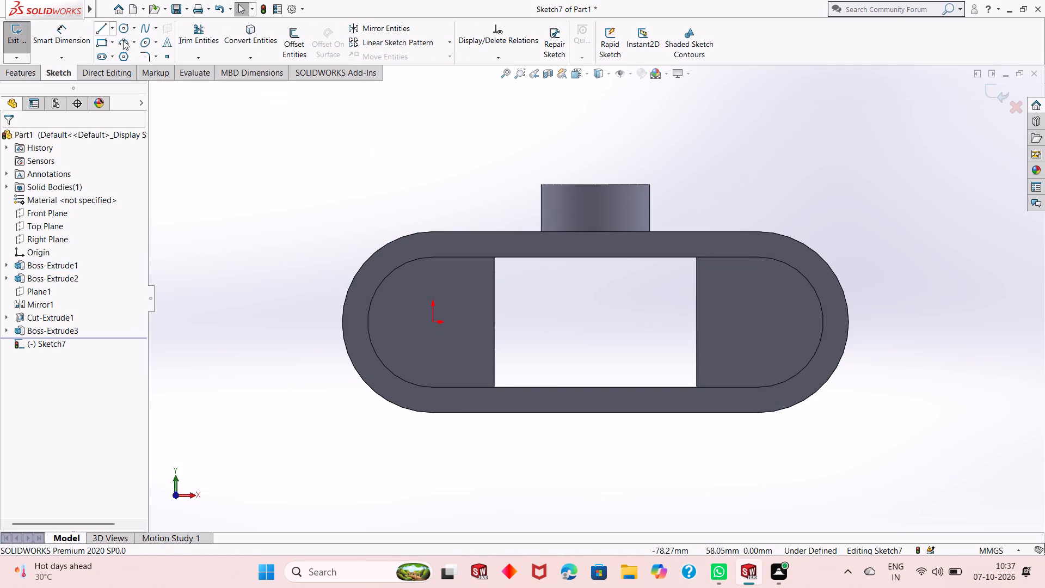
pyautogui.click(597, 257)
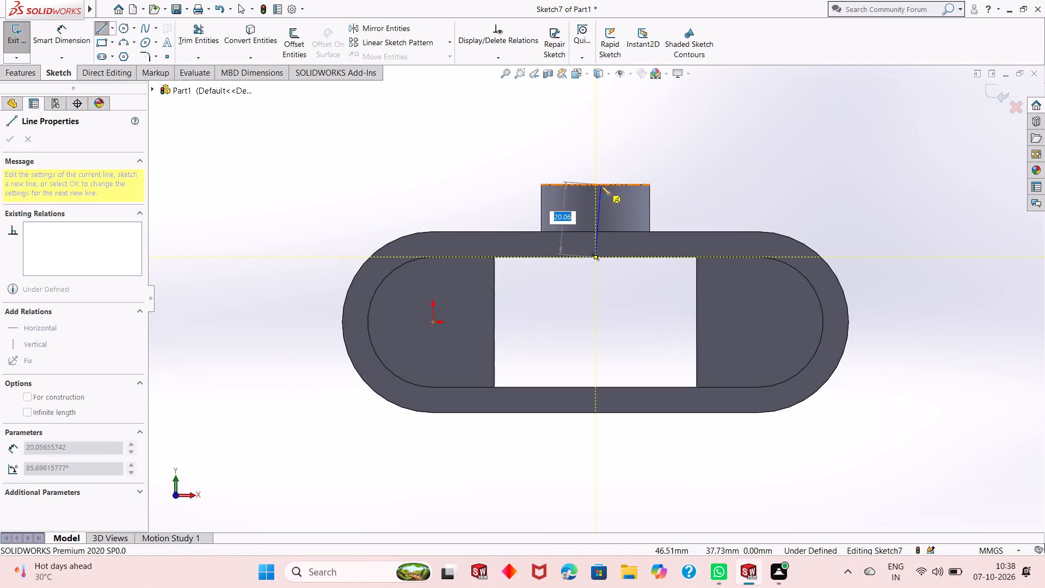
pyautogui.press('Escape')
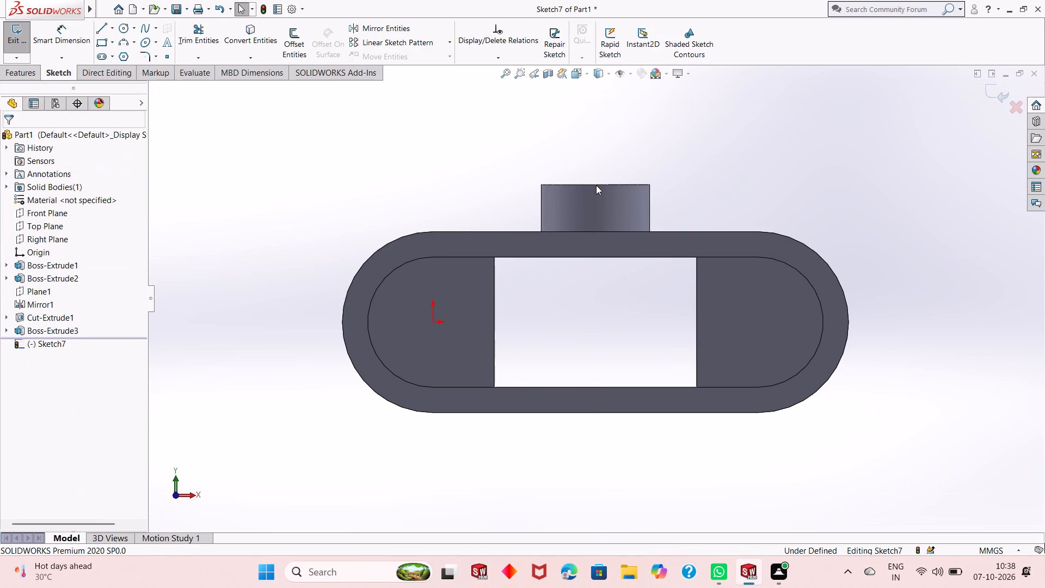
pyautogui.press('Escape')
pyautogui.press('Escape')
pyautogui.press('Escape')
pyautogui.press('Escape')
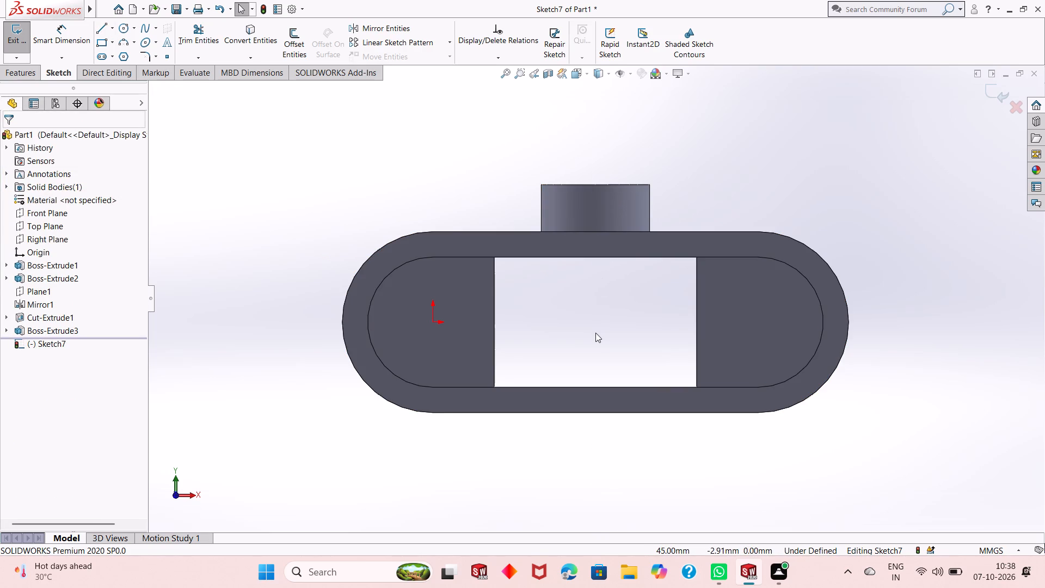
pyautogui.scroll(1, 595, 333)
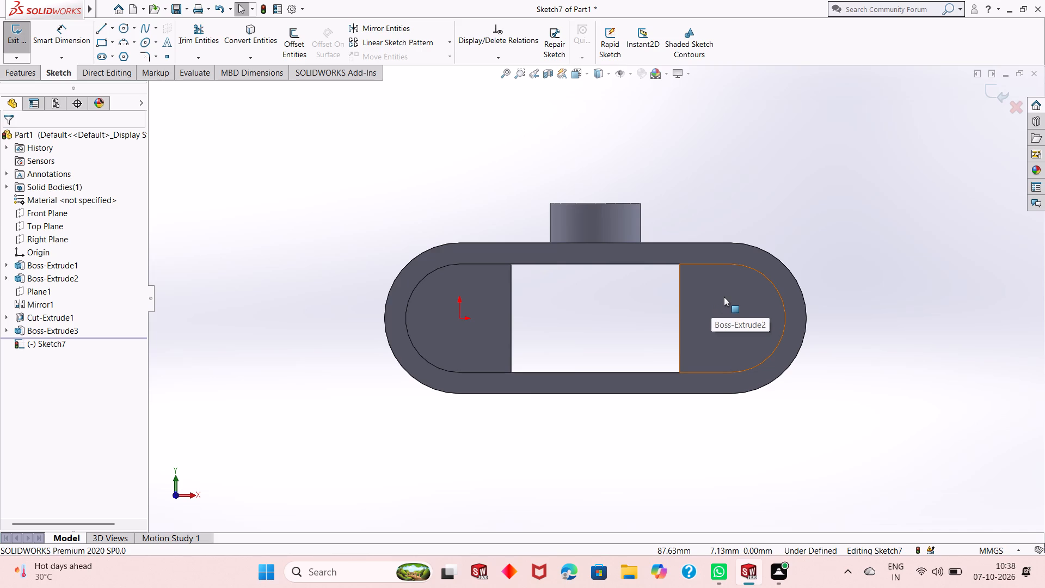
pyautogui.scroll(-1, 679, 273)
pyautogui.scroll(1, 652, 279)
pyautogui.moveTo(703, 224); pyautogui.dragTo(677, 285, button='middle')
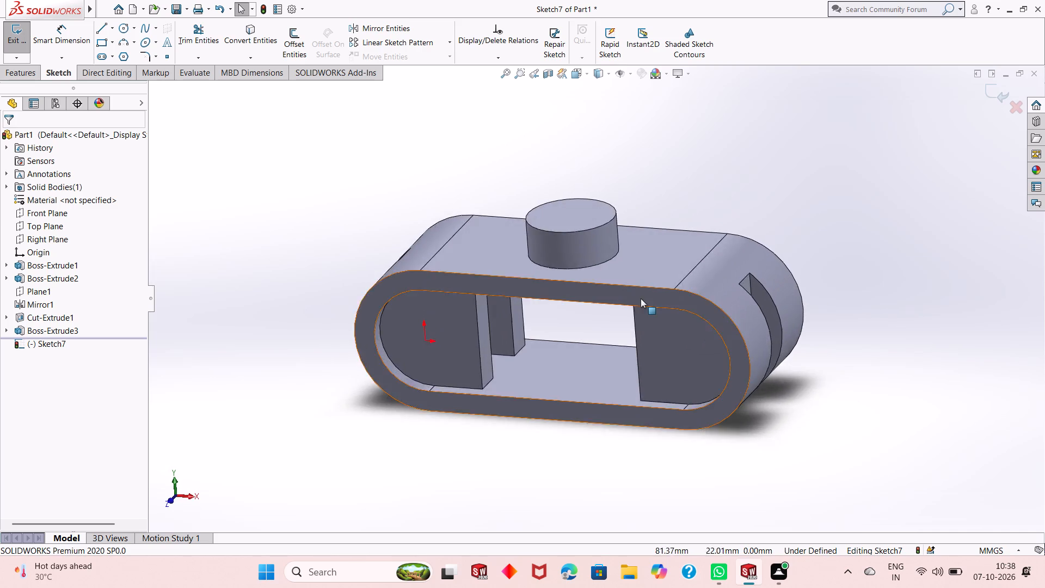
pyautogui.scroll(2, 641, 298)
pyautogui.scroll(-1, 641, 268)
pyautogui.click(568, 240)
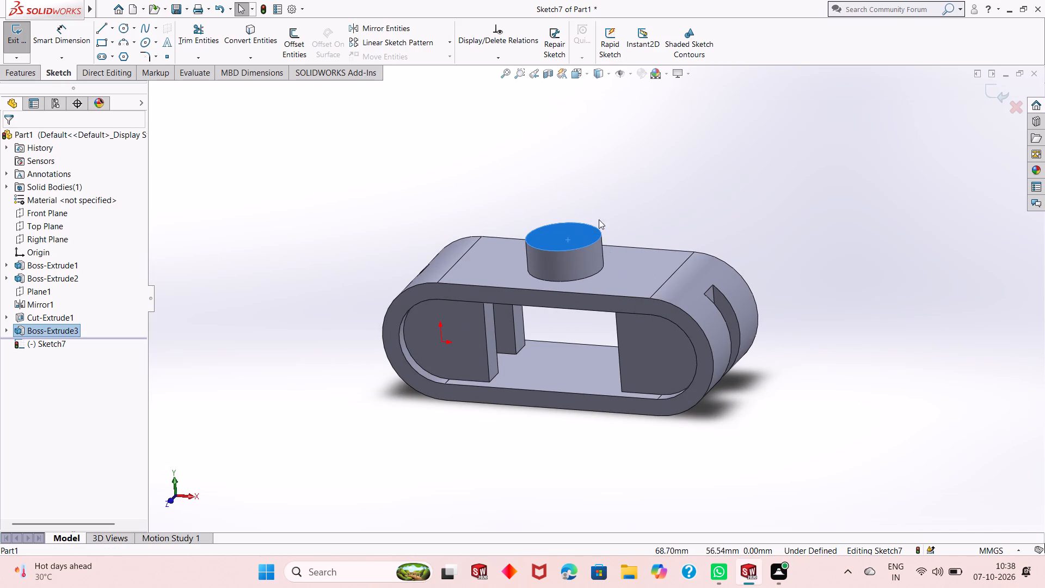
pyautogui.press('Escape')
pyautogui.press('Escape')
pyautogui.hotkey('ctrl', 'z')
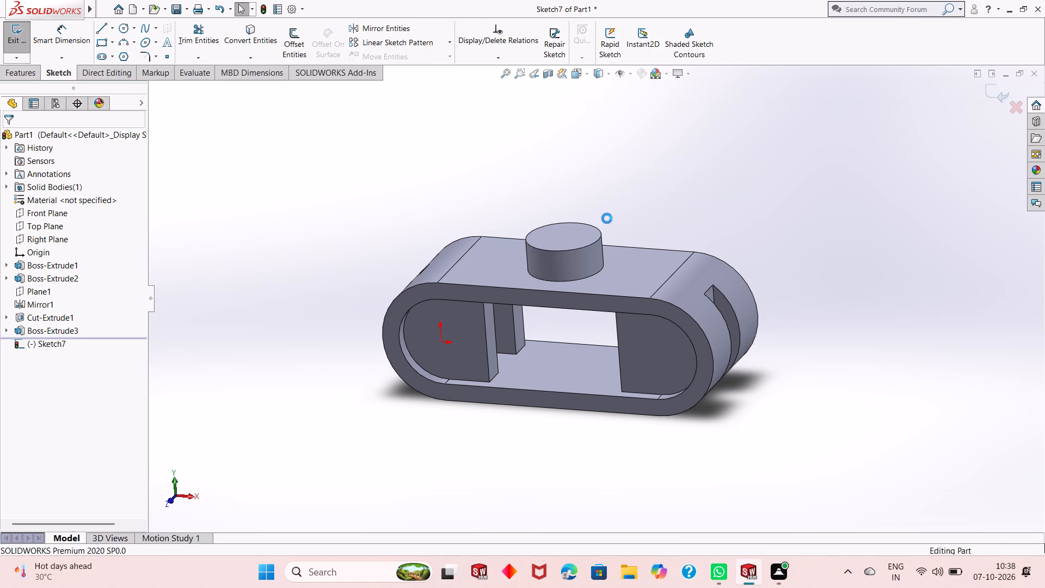
# Sketch a circle about 13 mm in diameter on the round boss's top face, concentric with the boss.
pyautogui.click(573, 235)
pyautogui.click(618, 206)
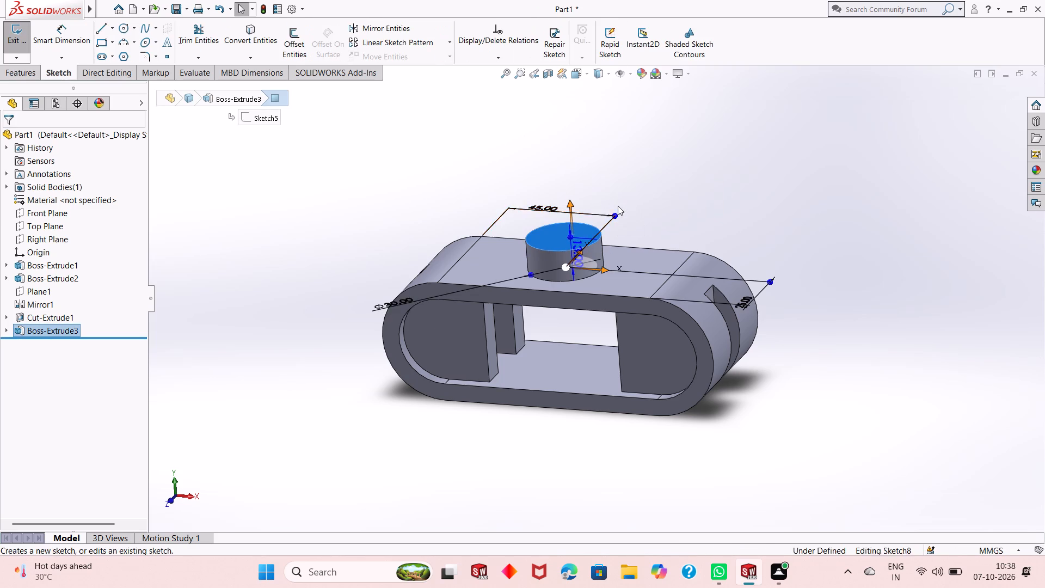
pyautogui.hotkey('ctrl', '8')
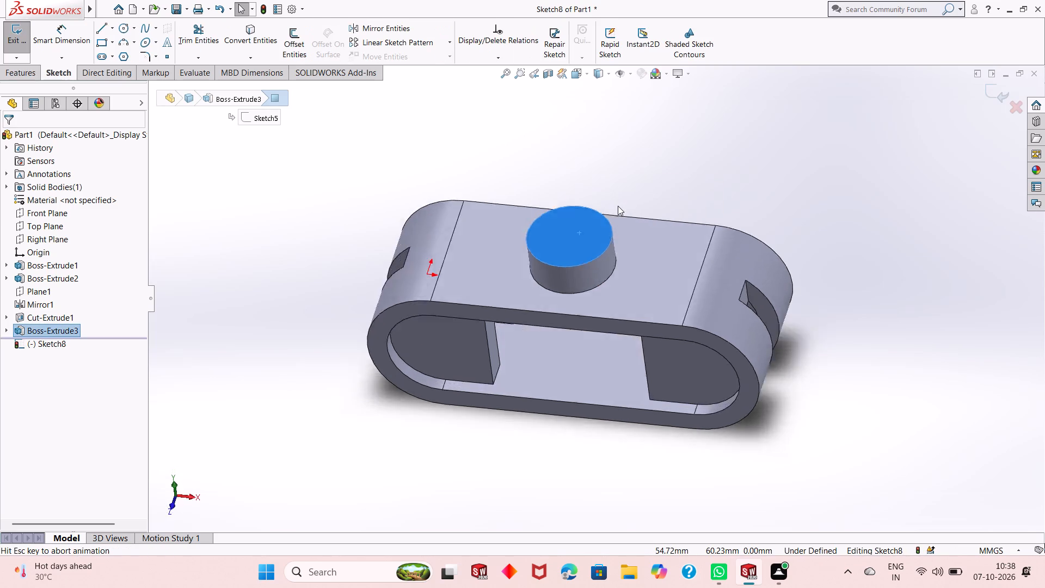
pyautogui.scroll(1, 628, 300)
pyautogui.click(610, 424)
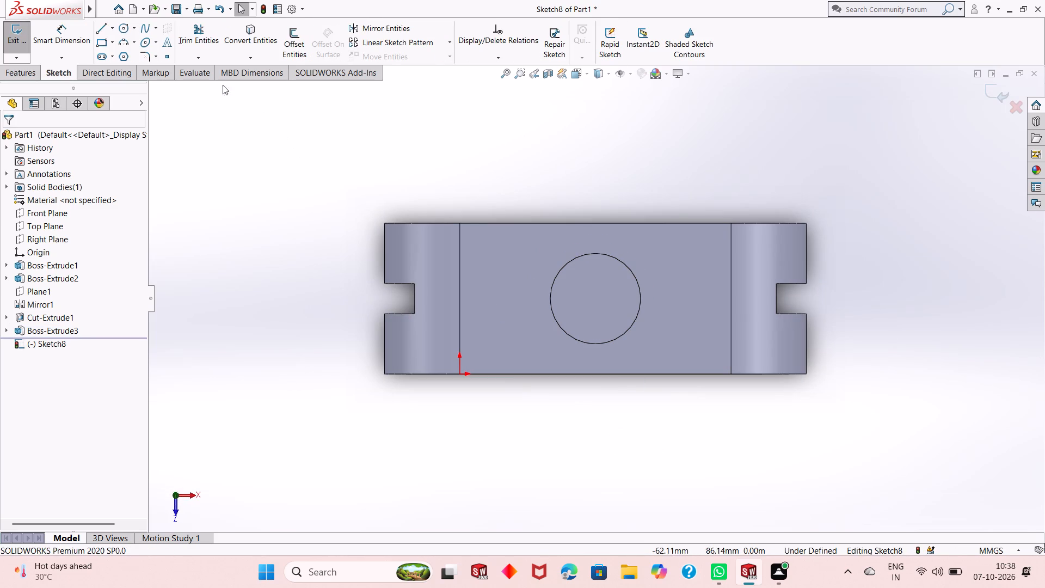
pyautogui.click(125, 29)
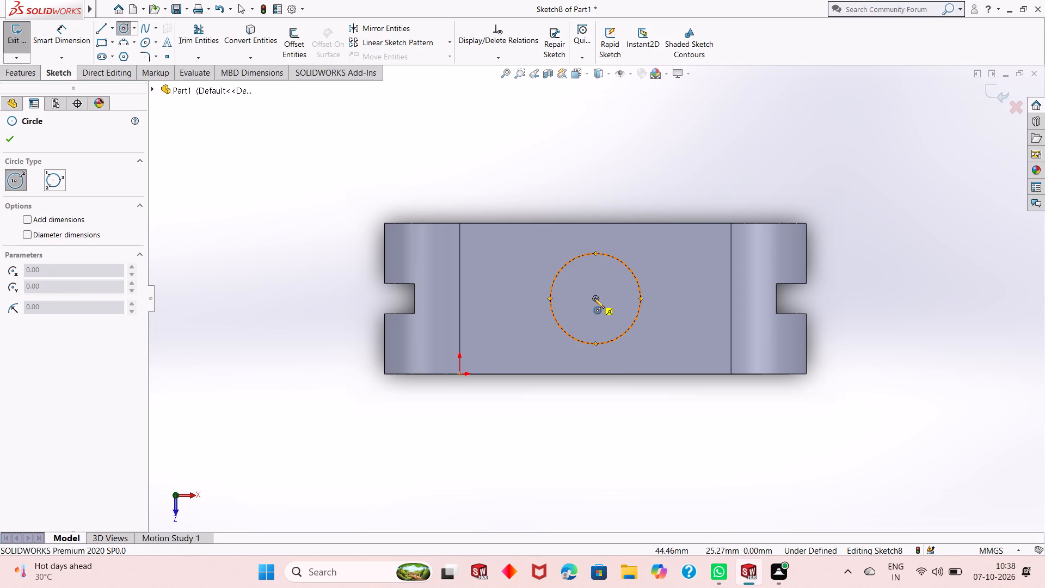
pyautogui.click(594, 298)
pyautogui.press('Escape')
pyautogui.press('Escape')
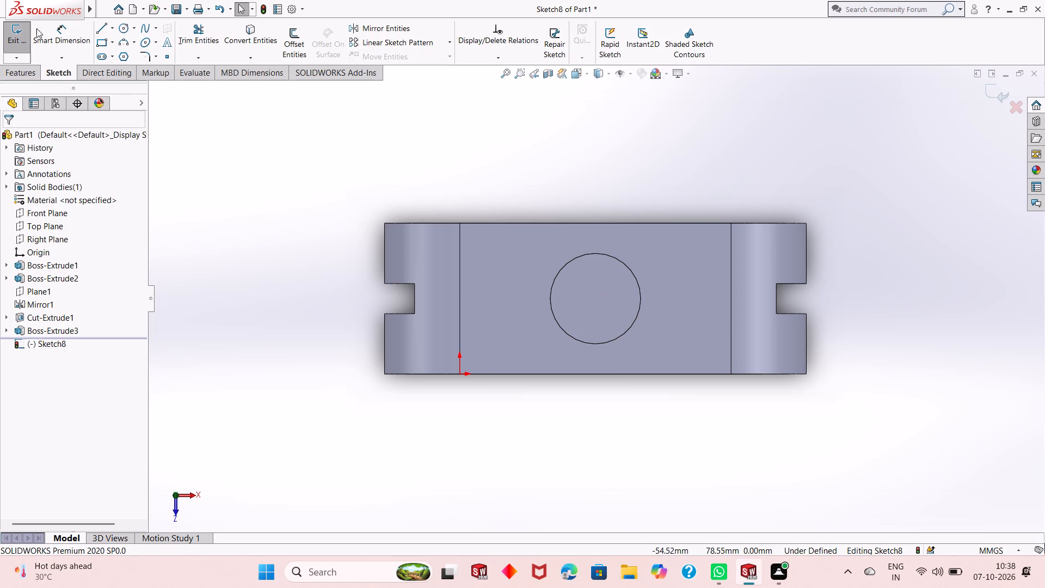
pyautogui.click(121, 30)
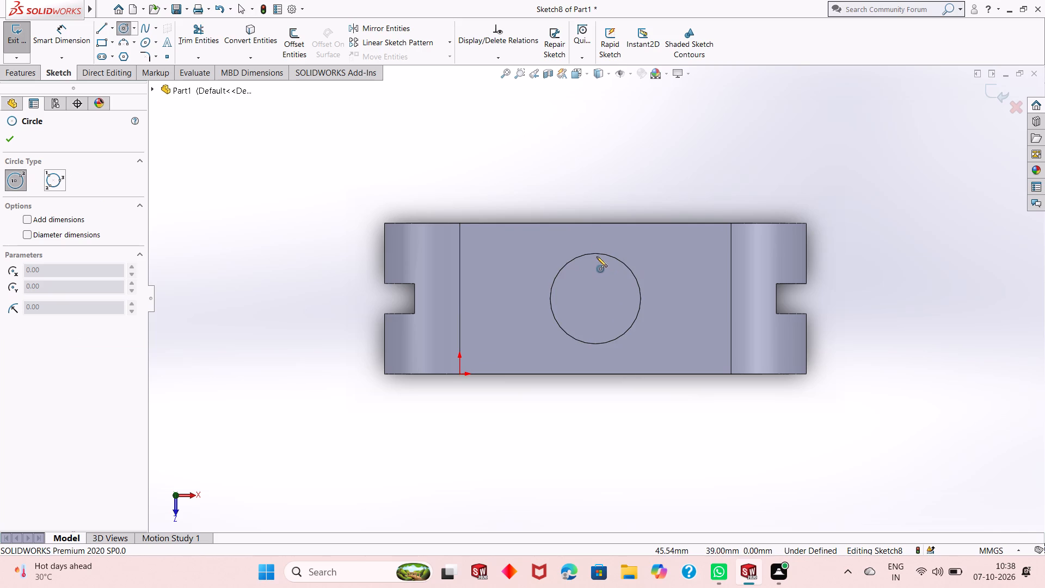
pyautogui.click(595, 299)
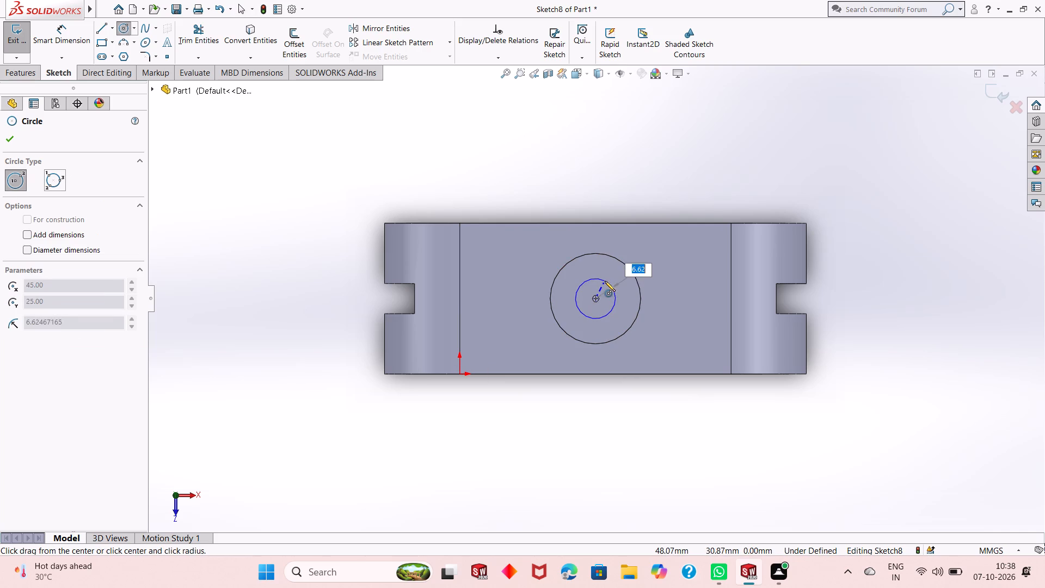
pyautogui.click(605, 281)
pyautogui.rightClick(296, 317)
pyautogui.click(309, 326)
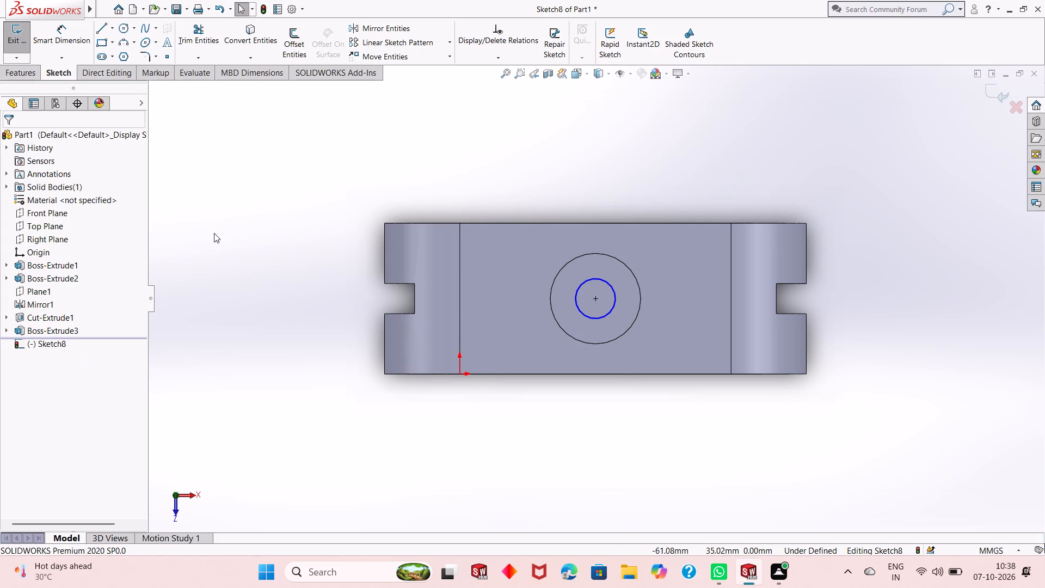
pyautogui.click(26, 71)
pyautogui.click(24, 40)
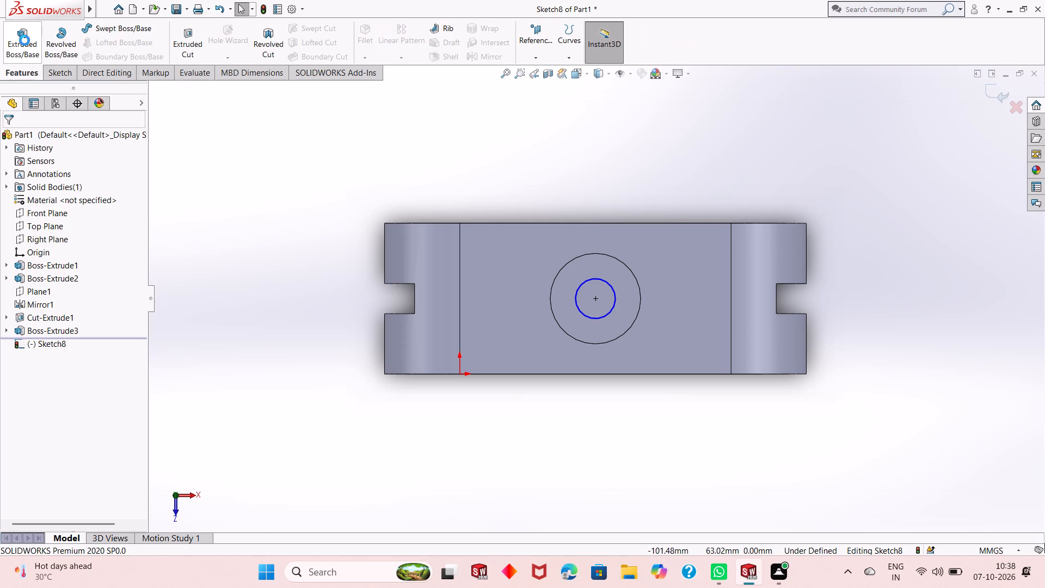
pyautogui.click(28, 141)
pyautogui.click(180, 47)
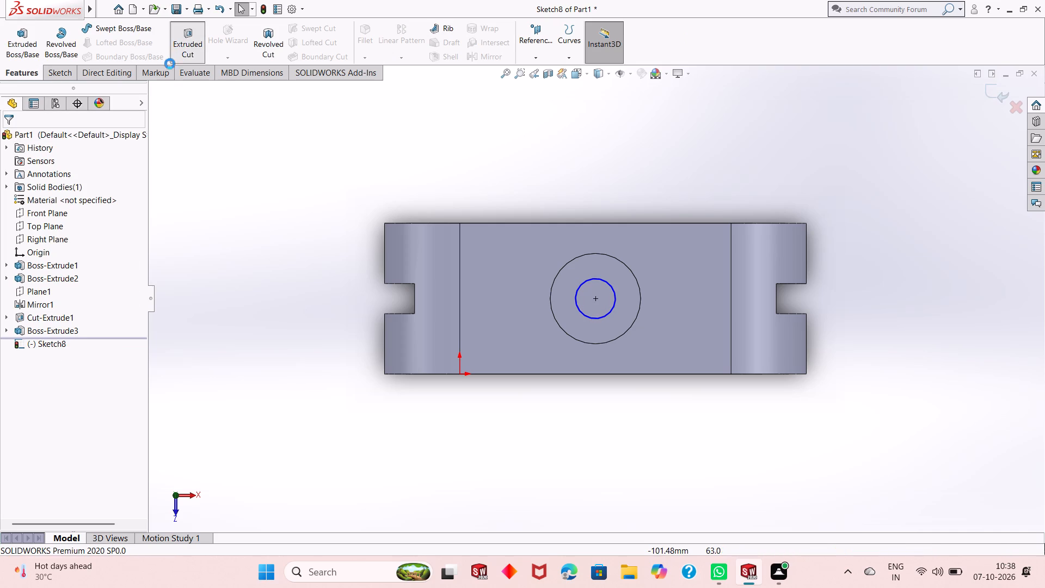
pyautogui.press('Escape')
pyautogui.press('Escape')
# Dimension the concentric circle's diameter to 20 mm and finish dimensioning.
pyautogui.click(72, 76)
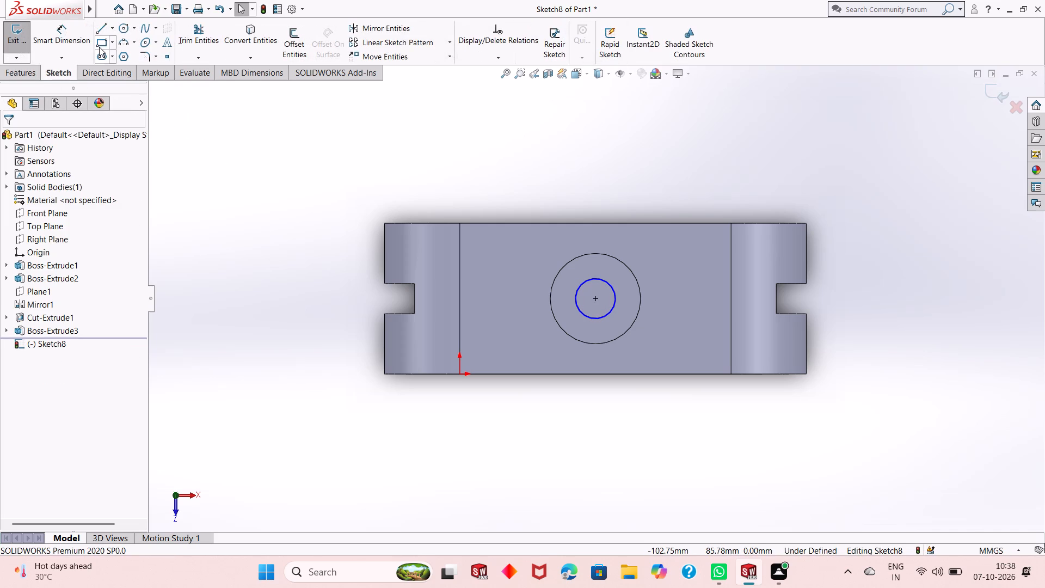
pyautogui.click(58, 41)
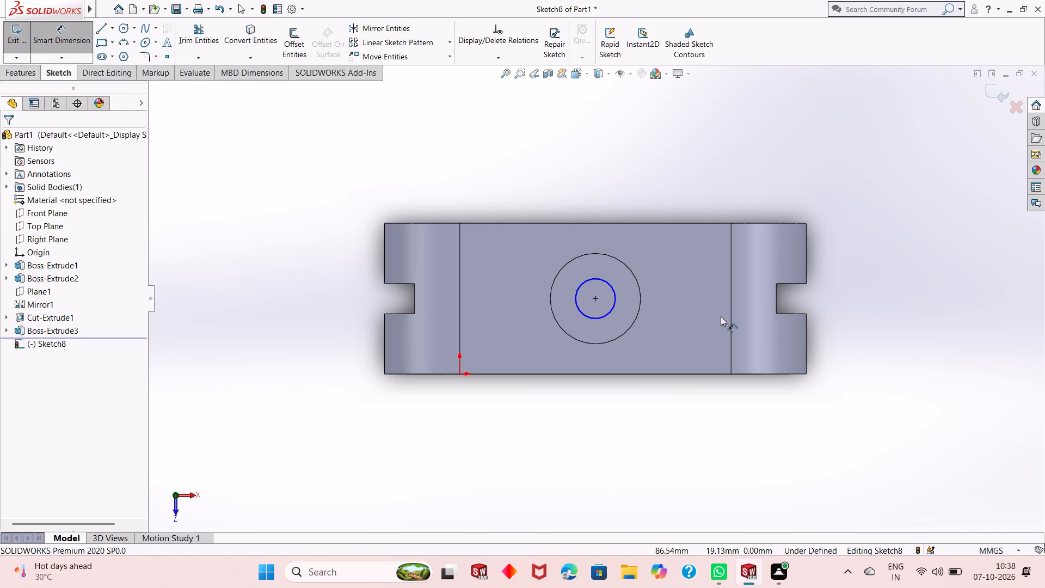
pyautogui.click(579, 312)
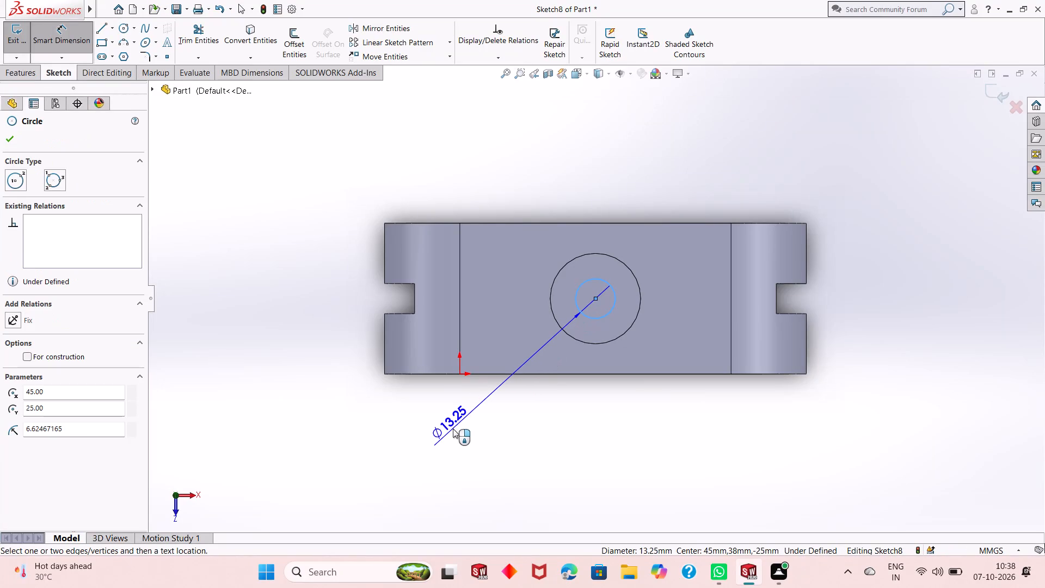
pyautogui.click(453, 428)
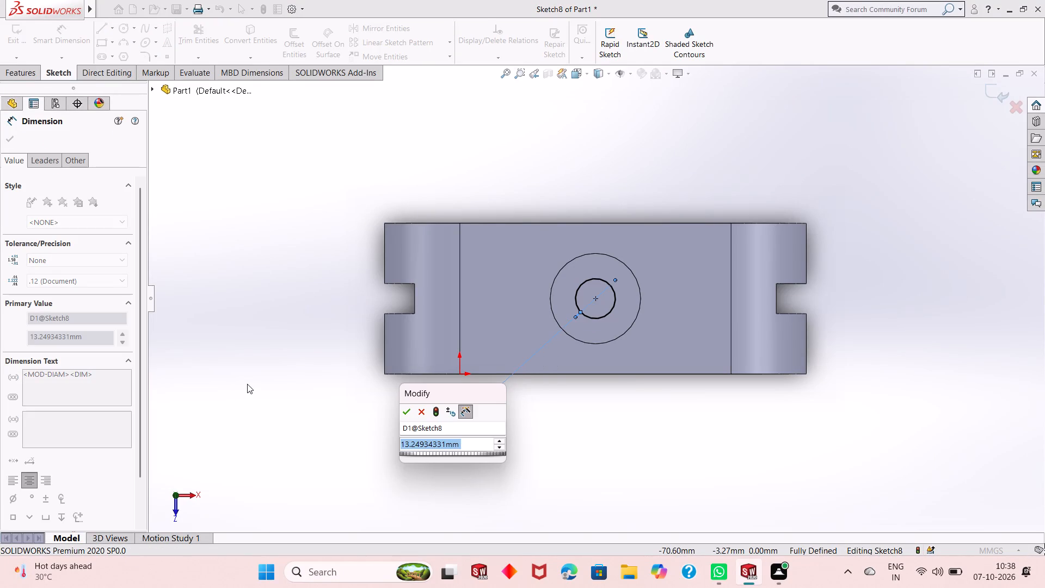
pyautogui.write('20')
pyautogui.press('Return')
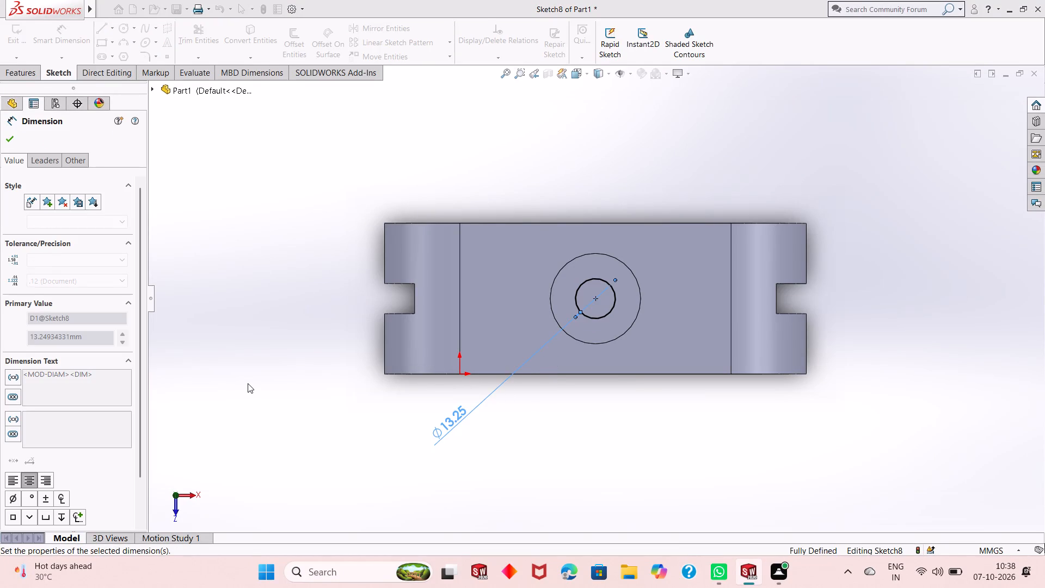
pyautogui.rightClick(265, 292)
pyautogui.click(291, 325)
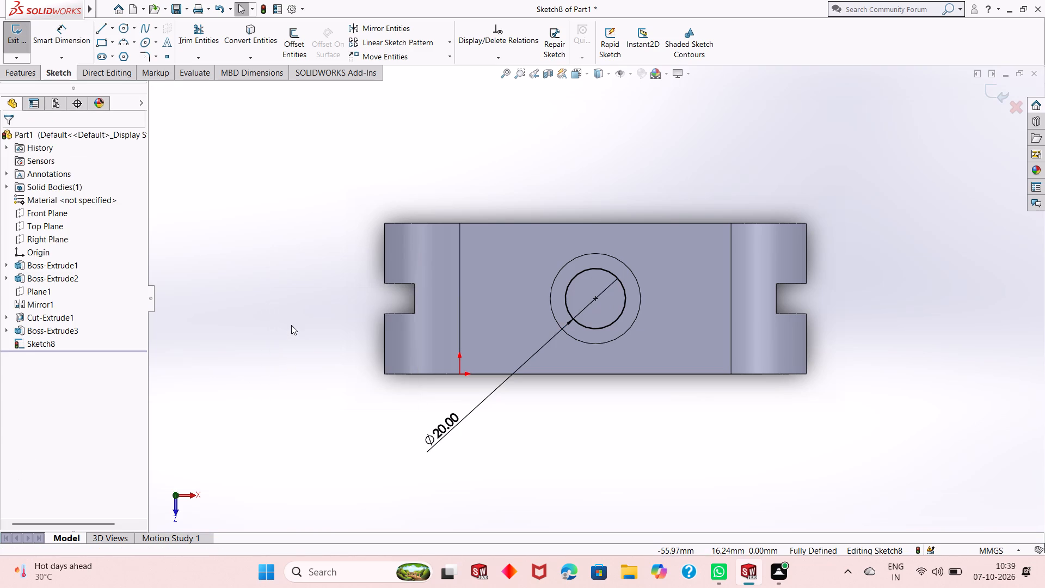
# Cut the 20 mm circle Through All, down through the boss and both flat walls of the ring.
pyautogui.click(24, 77)
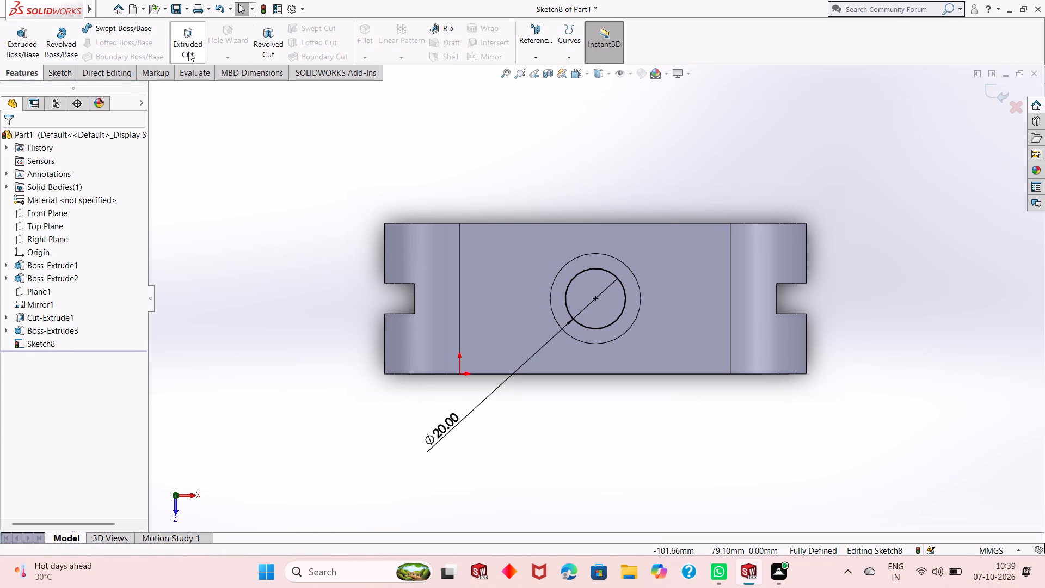
pyautogui.click(192, 50)
pyautogui.moveTo(548, 409); pyautogui.dragTo(556, 285, button='middle')
pyautogui.scroll(1, 548, 409)
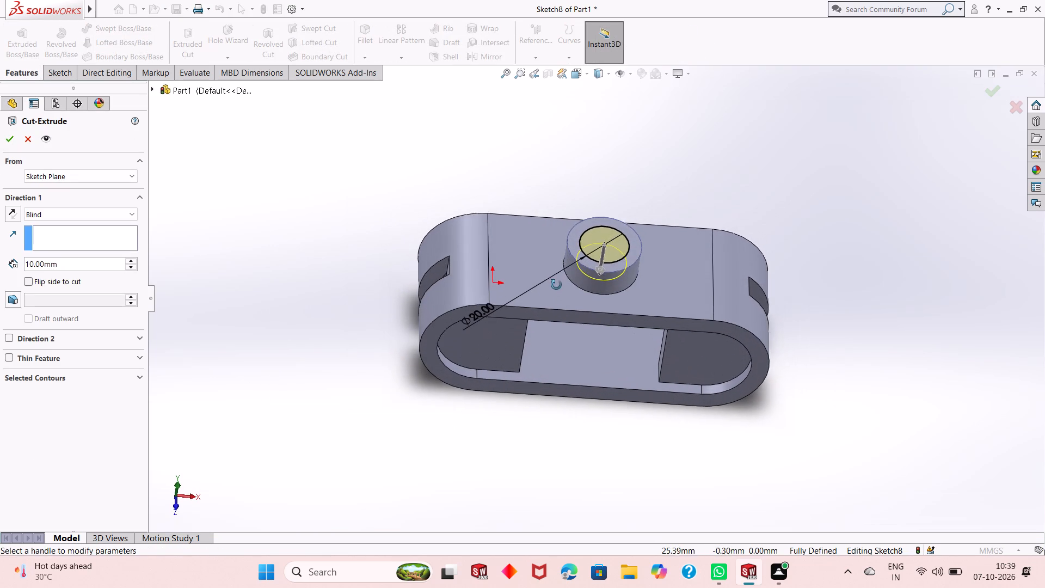
pyautogui.moveTo(556, 285); pyautogui.dragTo(556, 276, button='middle')
pyautogui.click(109, 219)
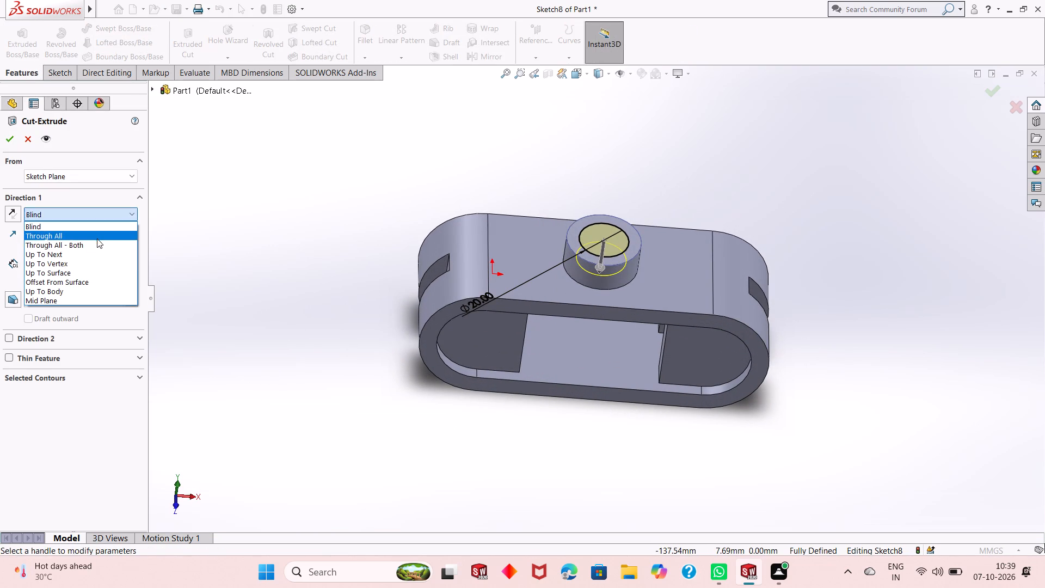
pyautogui.click(95, 237)
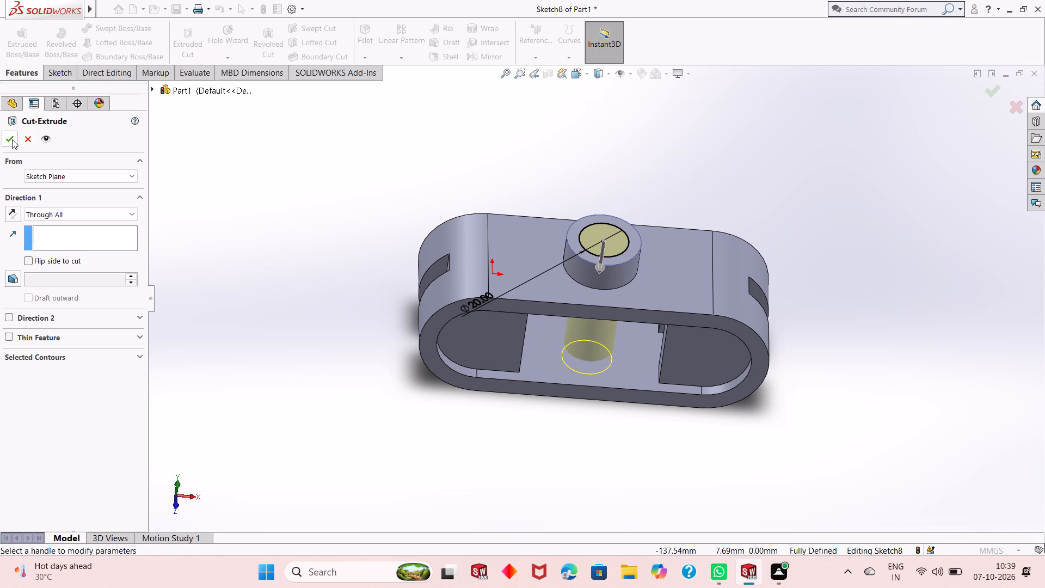
pyautogui.click(12, 139)
pyautogui.click(625, 428)
# Show the reference plane Plane1 that runs midway through the ring's depth.
pyautogui.moveTo(608, 410); pyautogui.dragTo(614, 302, button='middle')
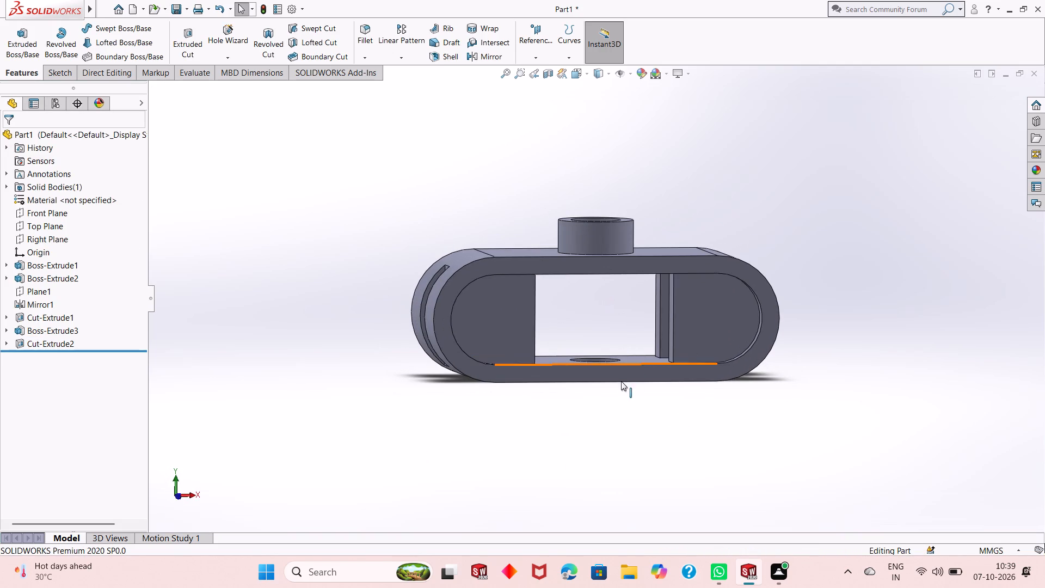
pyautogui.moveTo(618, 395); pyautogui.dragTo(601, 422, button='middle')
pyautogui.scroll(1, 610, 385)
pyautogui.scroll(-1, 584, 256)
pyautogui.moveTo(638, 383); pyautogui.dragTo(554, 381, button='middle')
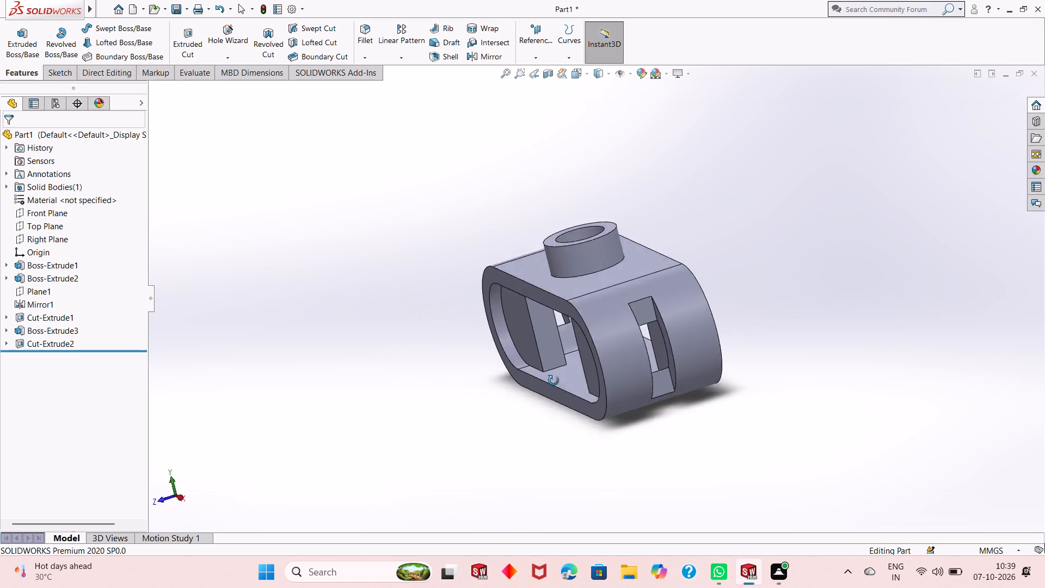
pyautogui.moveTo(554, 381); pyautogui.dragTo(574, 393, button='middle')
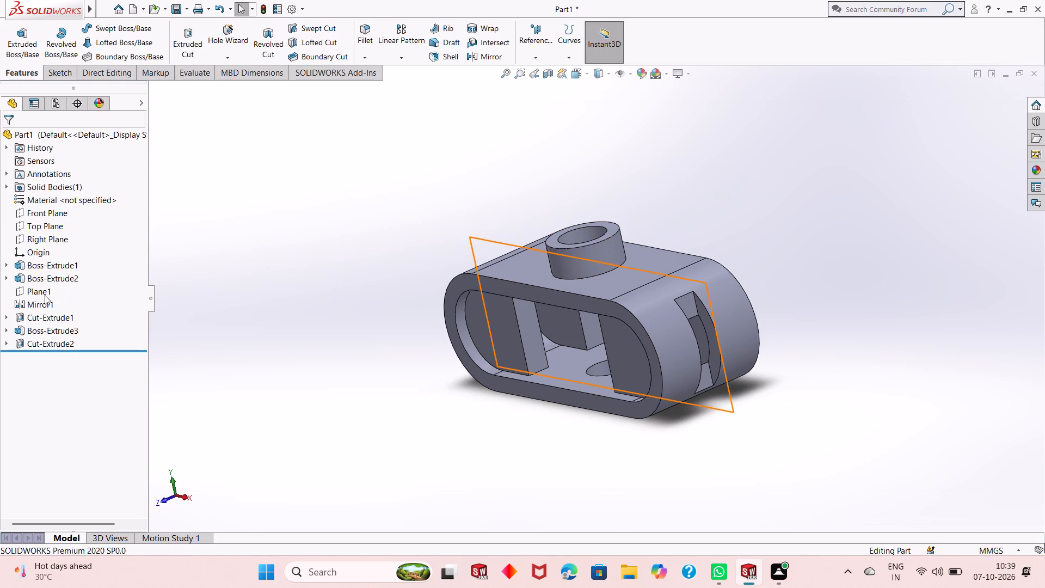
pyautogui.click(44, 294)
pyautogui.moveTo(346, 317); pyautogui.dragTo(315, 381, button='middle')
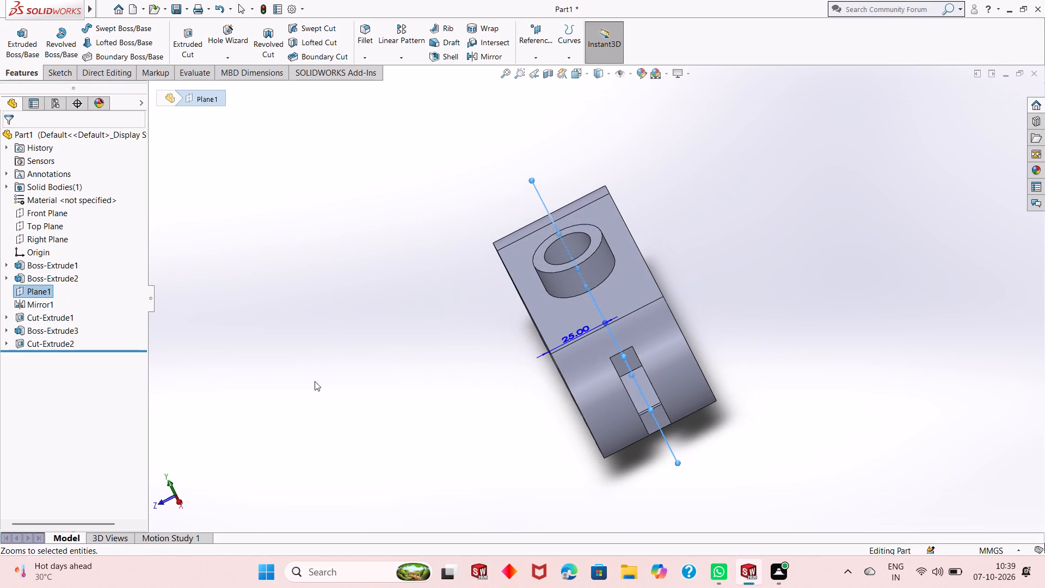
pyautogui.rightClick(44, 291)
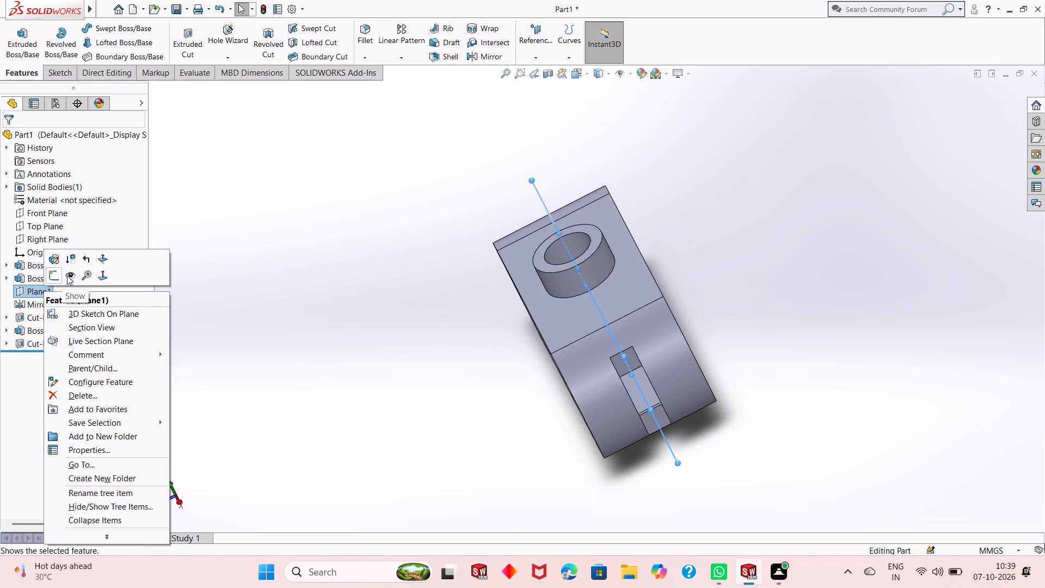
pyautogui.click(67, 274)
# On Plane1, sketch a sloped line about 27 mm long from the round boss's top corner down to the ring's upper edge.
pyautogui.click(36, 288)
pyautogui.click(45, 273)
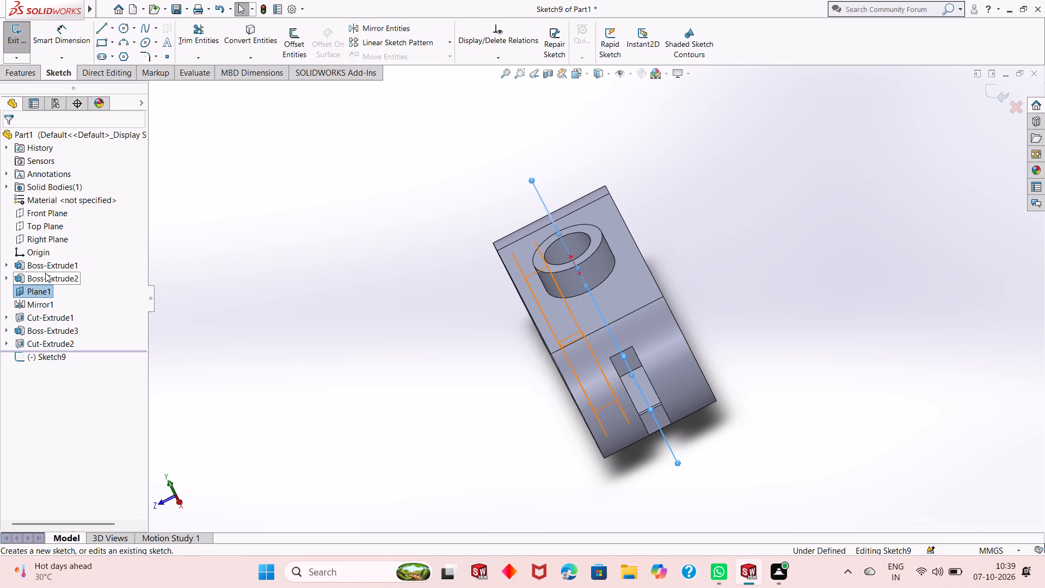
pyautogui.hotkey('ctrl', '8')
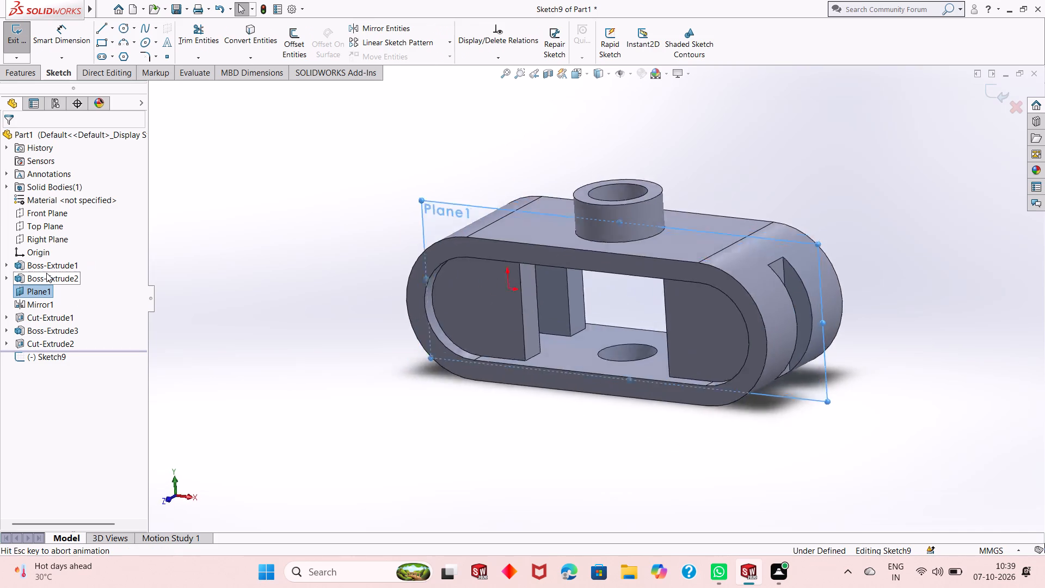
pyautogui.scroll(1, 296, 271)
pyautogui.click(704, 185)
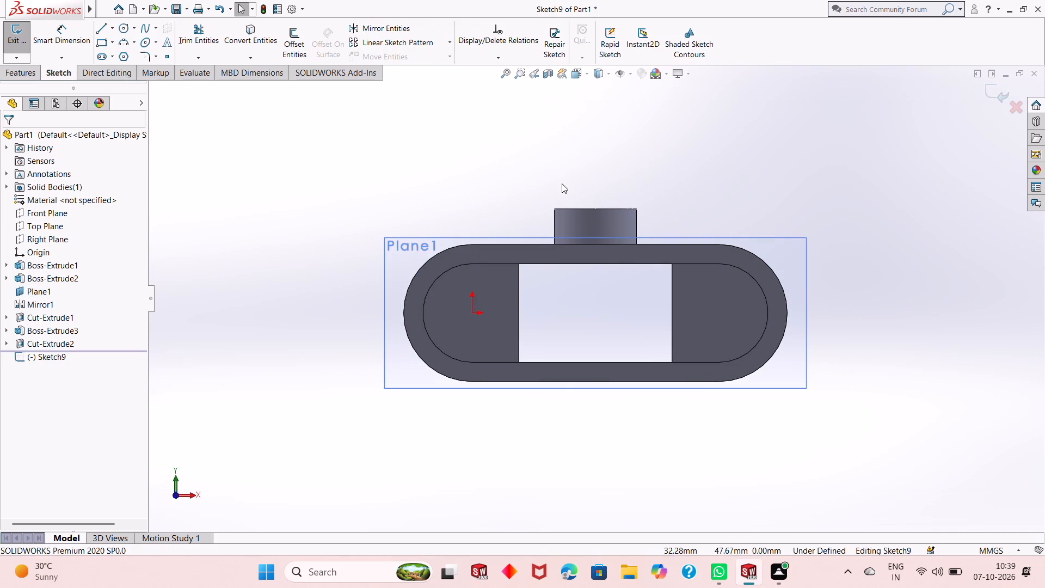
pyautogui.click(104, 27)
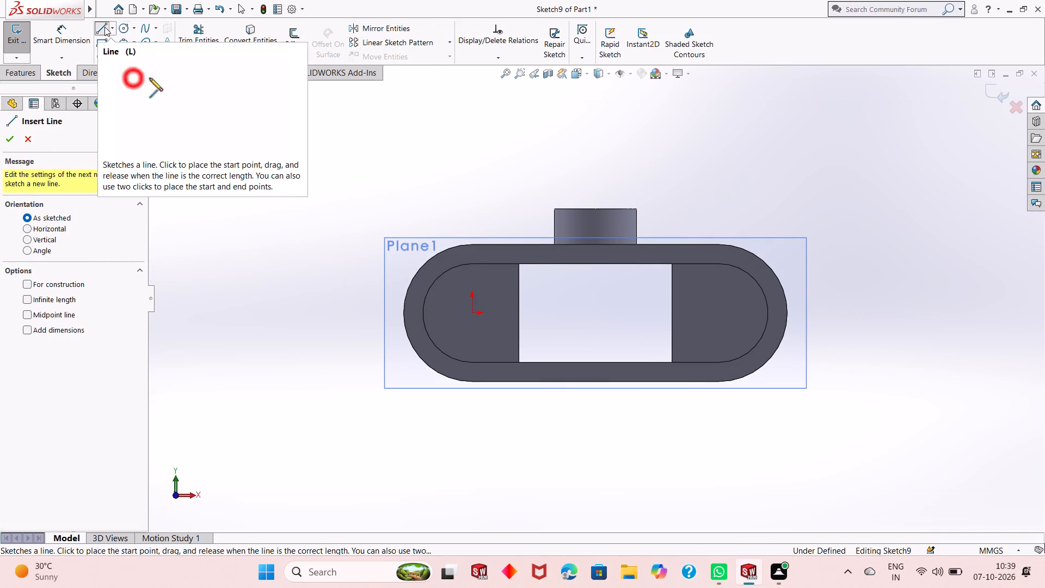
pyautogui.click(555, 210)
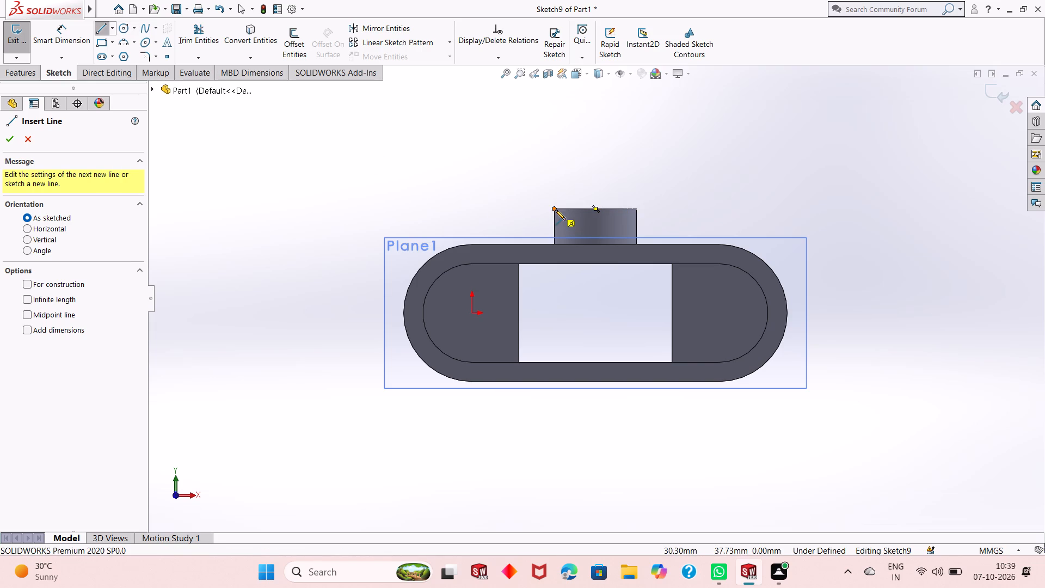
pyautogui.click(490, 244)
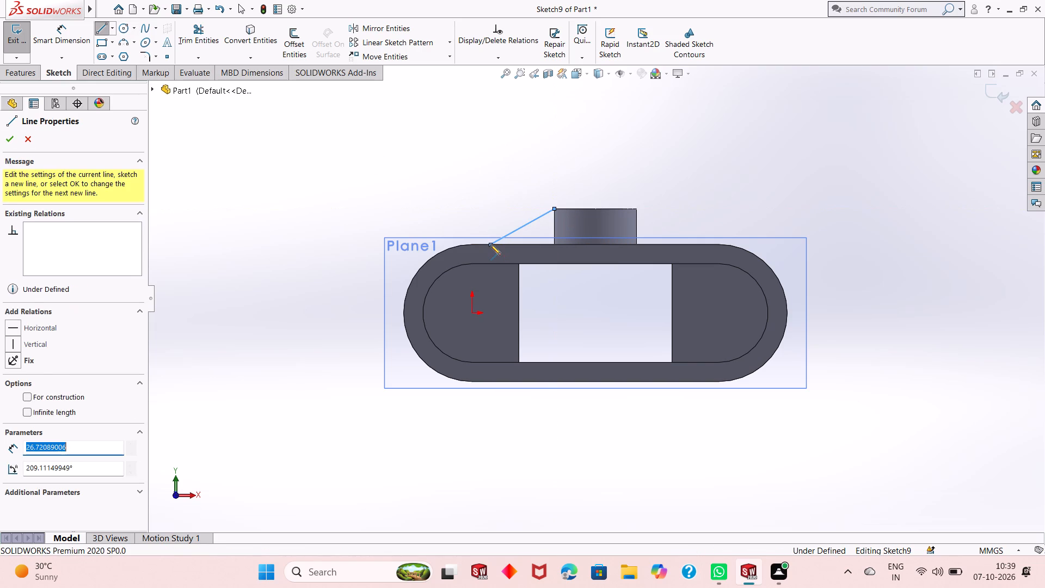
pyautogui.press('Escape')
pyautogui.press('Escape')
pyautogui.press('Escape')
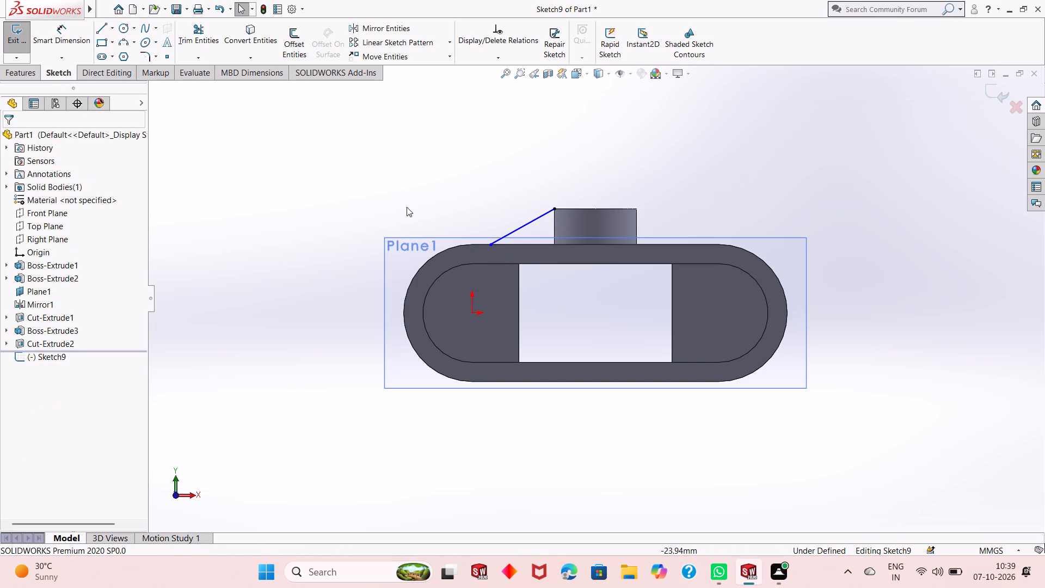
# Dimension the horizontal distance from the sloped line's lower end to the boss's centre as 72/2 (36 mm) and finish dimensioning.
pyautogui.click(65, 43)
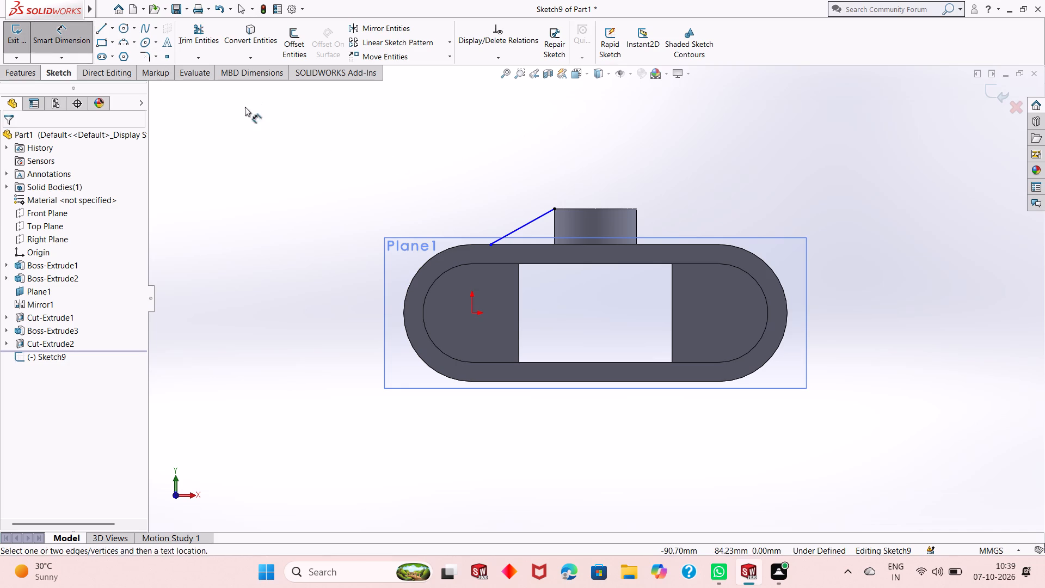
pyautogui.click(490, 245)
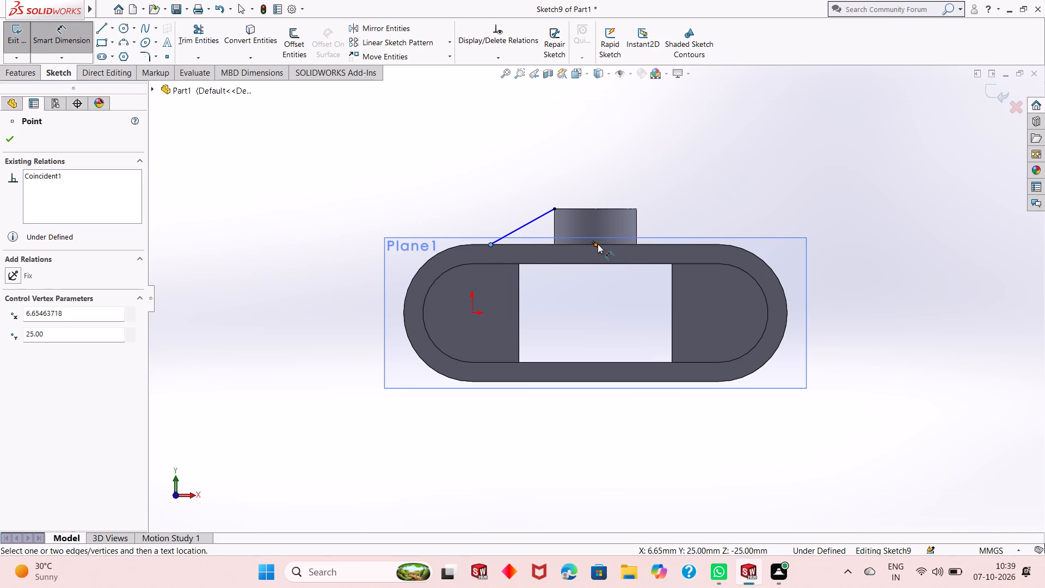
pyautogui.scroll(-4, 592, 240)
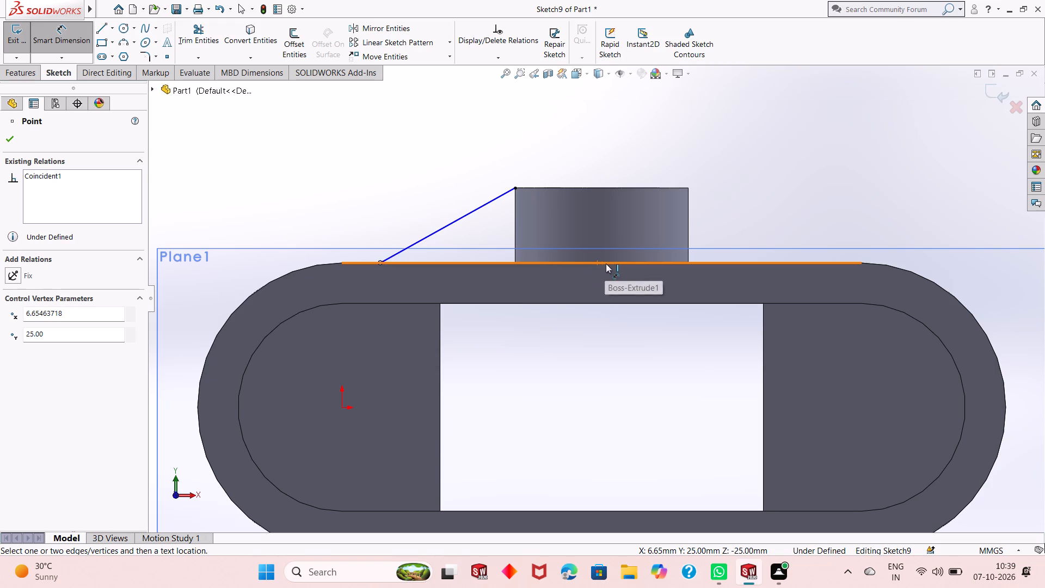
pyautogui.click(603, 263)
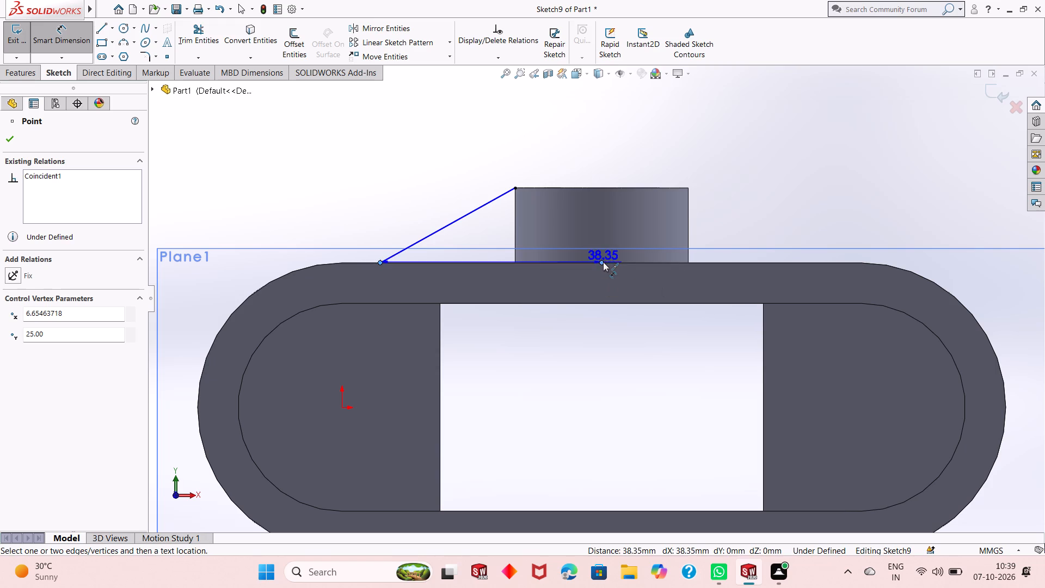
pyautogui.click(599, 333)
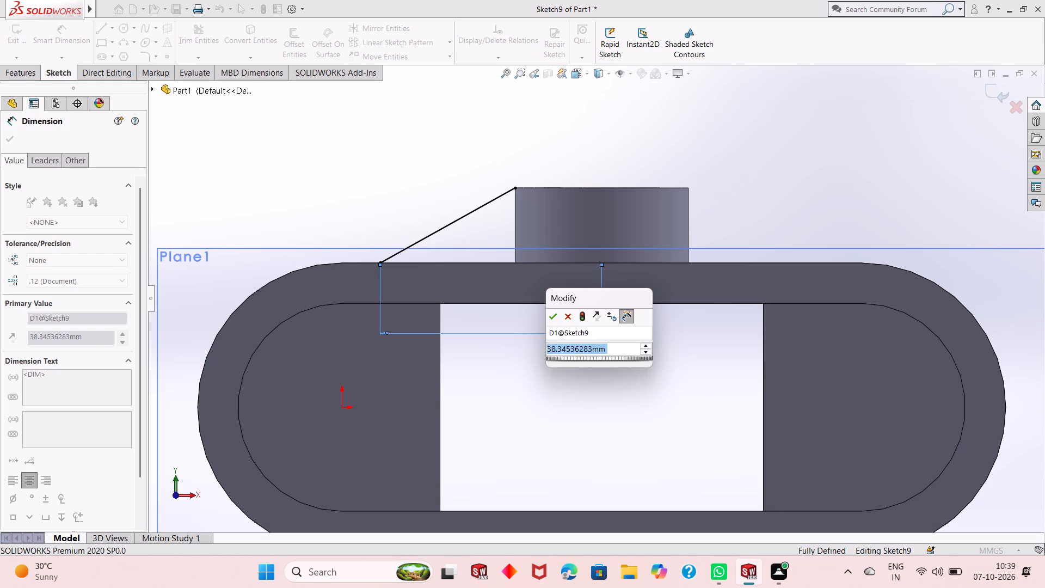
pyautogui.write('72/2')
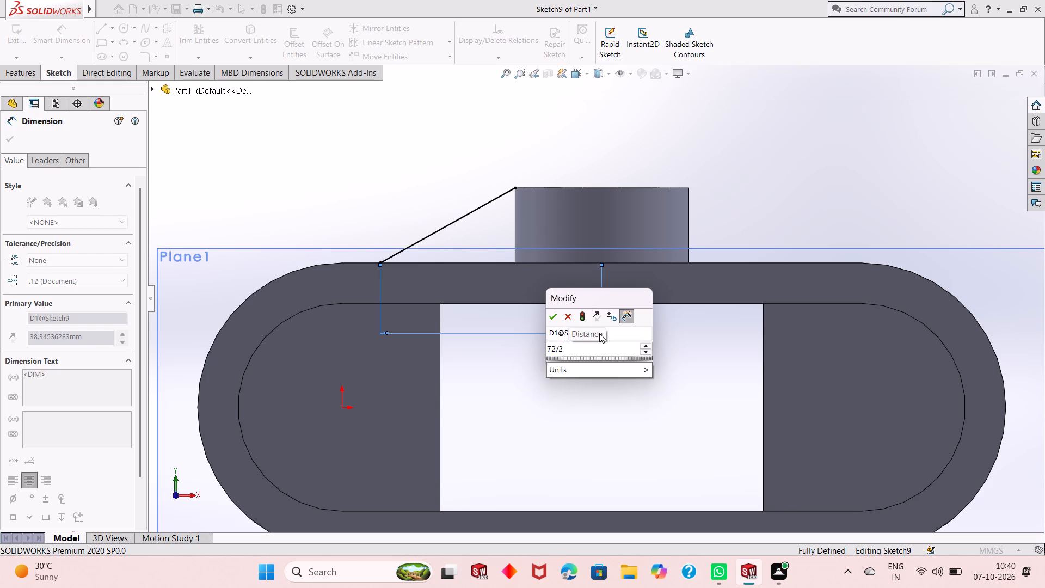
pyautogui.press('Return')
pyautogui.scroll(1, 579, 334)
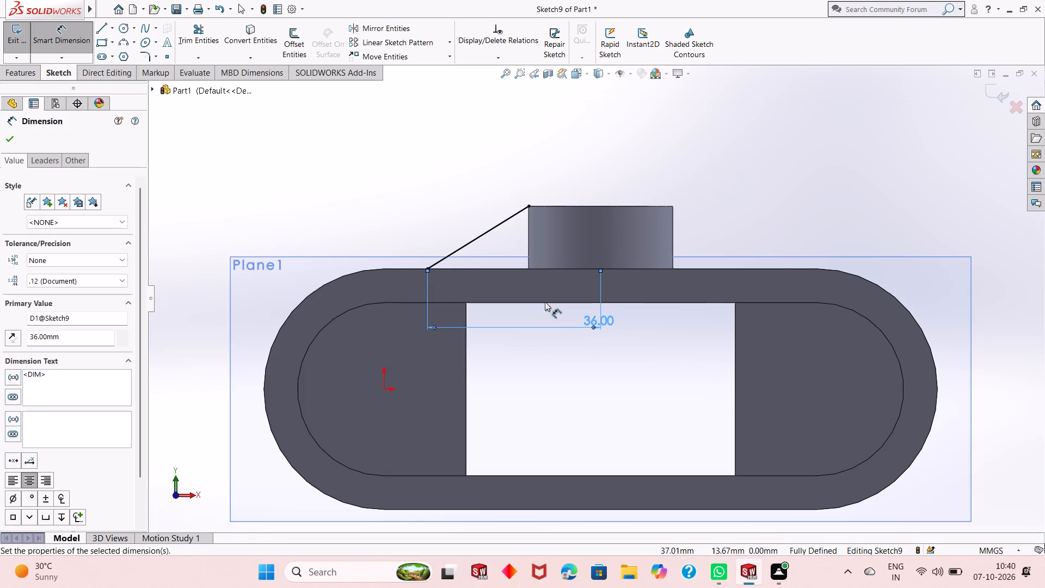
pyautogui.rightClick(355, 193)
pyautogui.click(377, 224)
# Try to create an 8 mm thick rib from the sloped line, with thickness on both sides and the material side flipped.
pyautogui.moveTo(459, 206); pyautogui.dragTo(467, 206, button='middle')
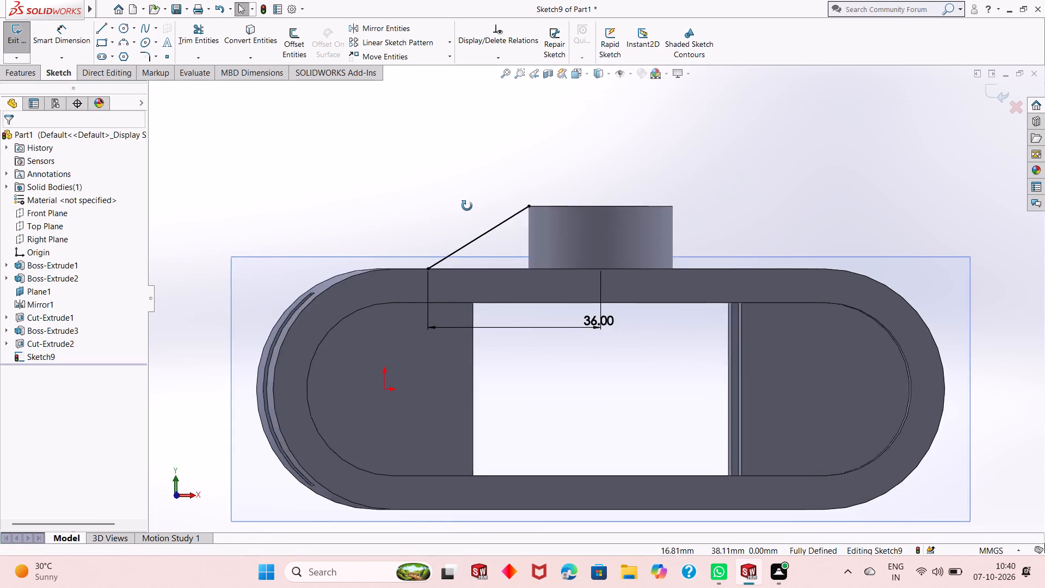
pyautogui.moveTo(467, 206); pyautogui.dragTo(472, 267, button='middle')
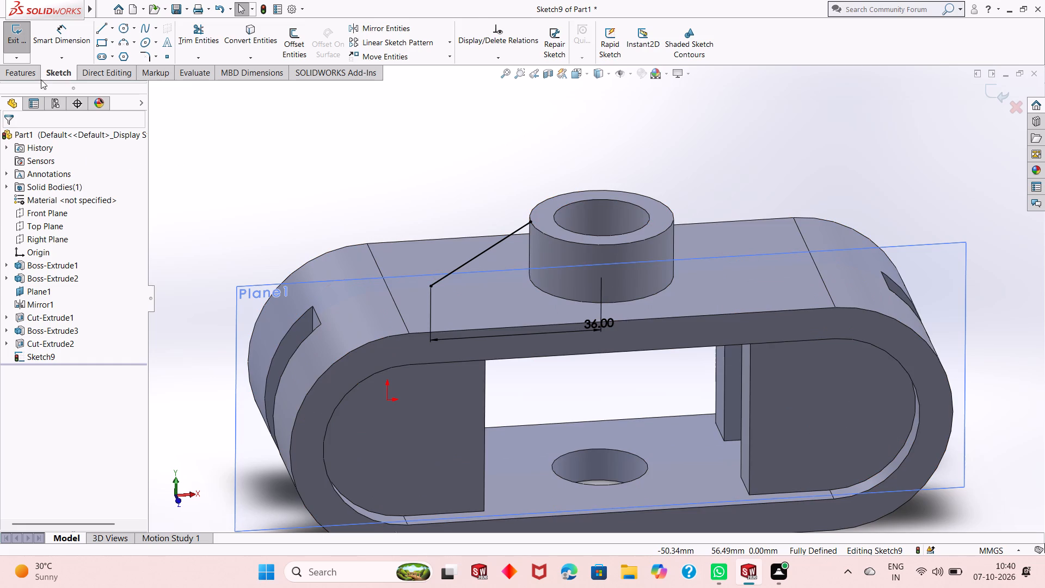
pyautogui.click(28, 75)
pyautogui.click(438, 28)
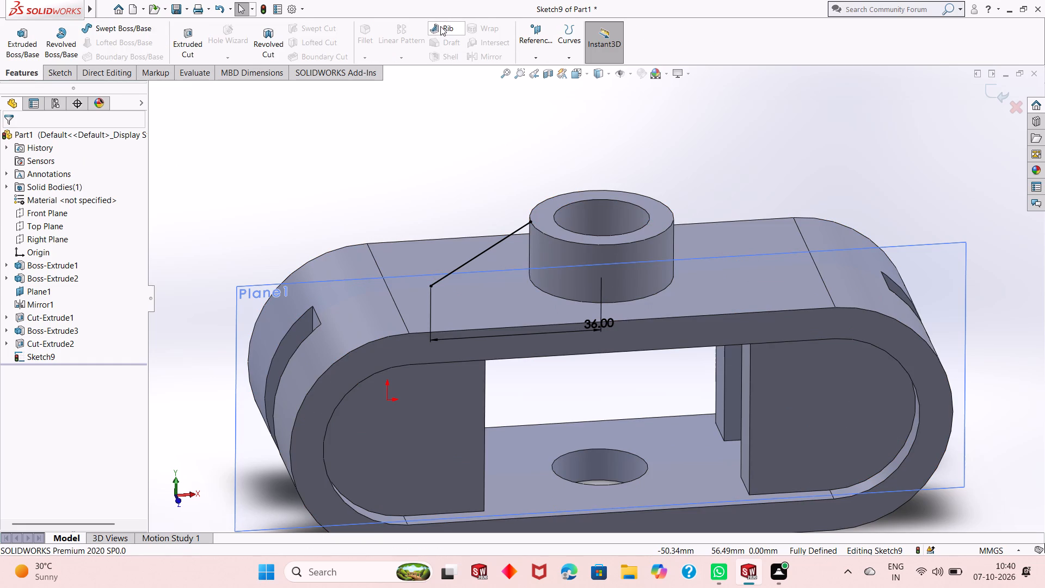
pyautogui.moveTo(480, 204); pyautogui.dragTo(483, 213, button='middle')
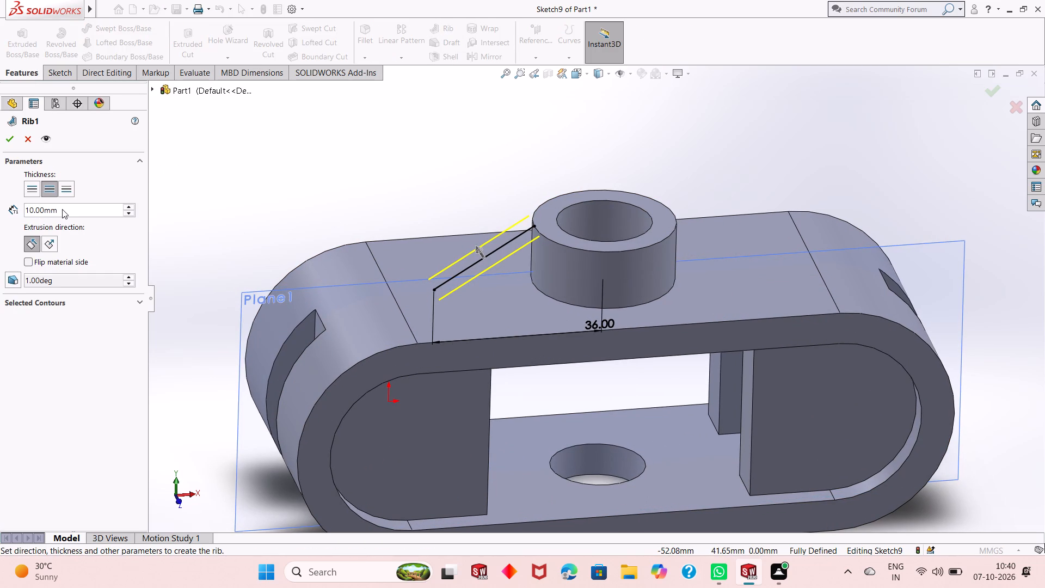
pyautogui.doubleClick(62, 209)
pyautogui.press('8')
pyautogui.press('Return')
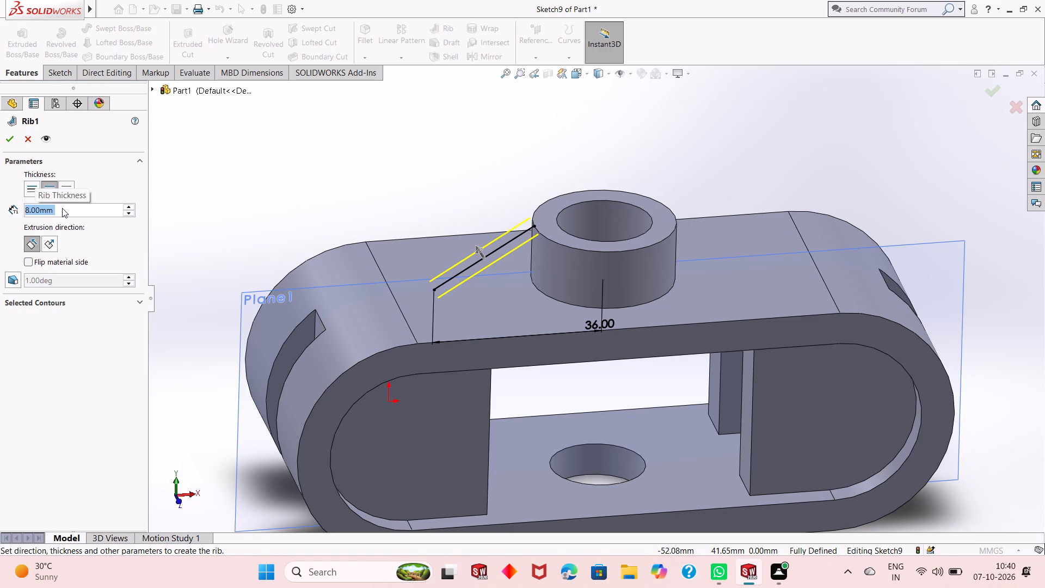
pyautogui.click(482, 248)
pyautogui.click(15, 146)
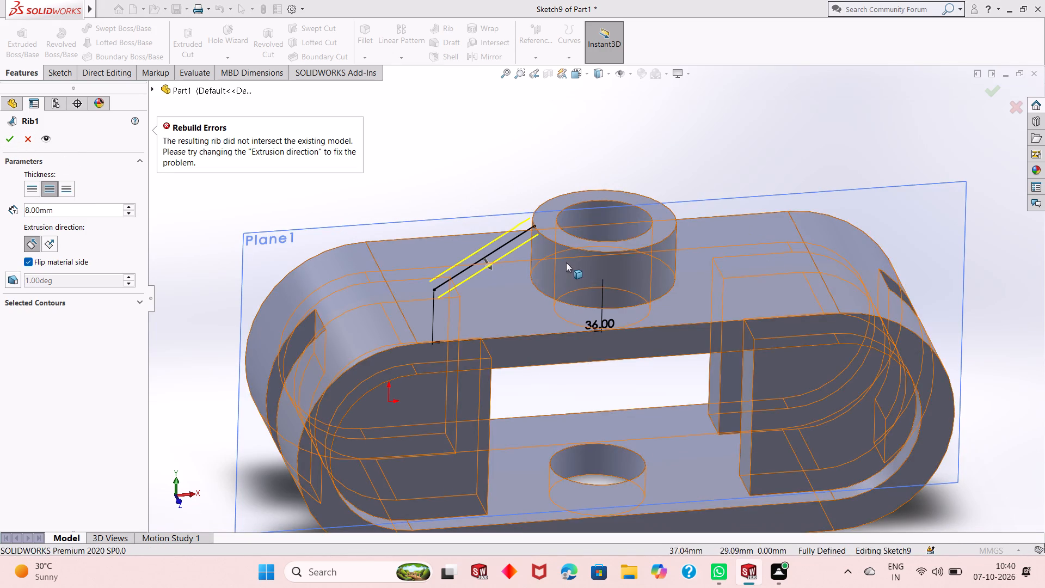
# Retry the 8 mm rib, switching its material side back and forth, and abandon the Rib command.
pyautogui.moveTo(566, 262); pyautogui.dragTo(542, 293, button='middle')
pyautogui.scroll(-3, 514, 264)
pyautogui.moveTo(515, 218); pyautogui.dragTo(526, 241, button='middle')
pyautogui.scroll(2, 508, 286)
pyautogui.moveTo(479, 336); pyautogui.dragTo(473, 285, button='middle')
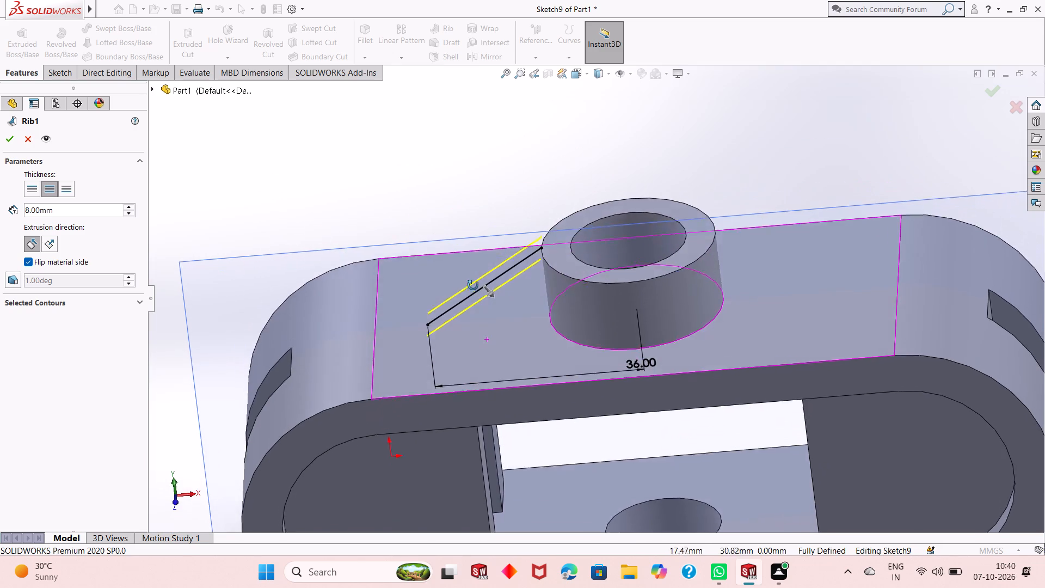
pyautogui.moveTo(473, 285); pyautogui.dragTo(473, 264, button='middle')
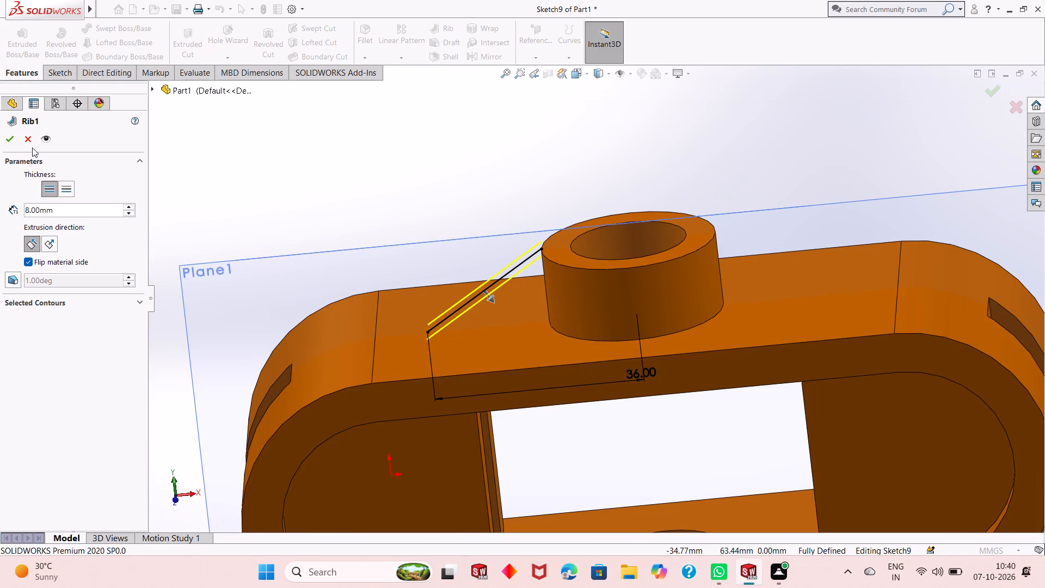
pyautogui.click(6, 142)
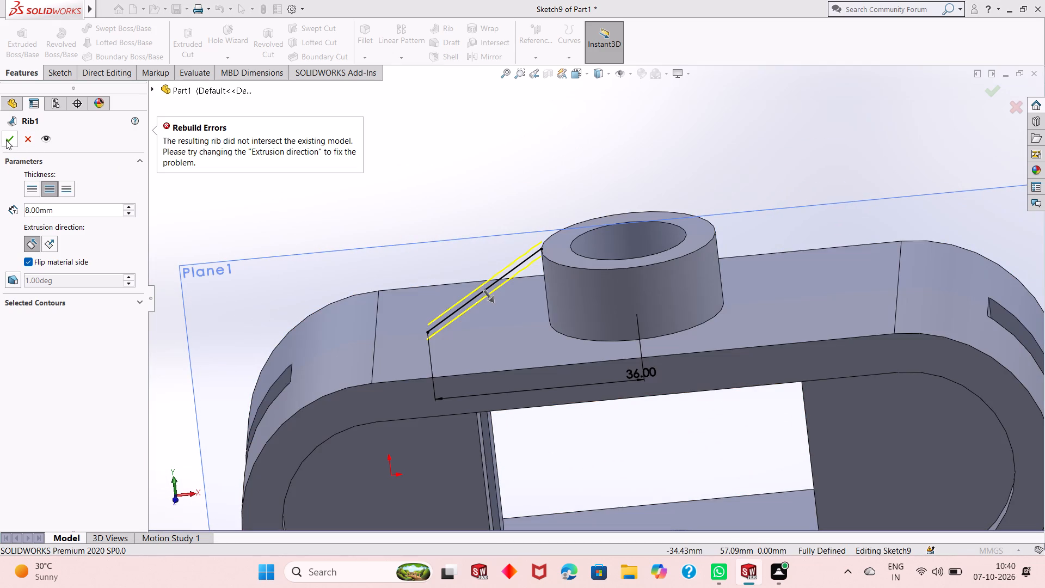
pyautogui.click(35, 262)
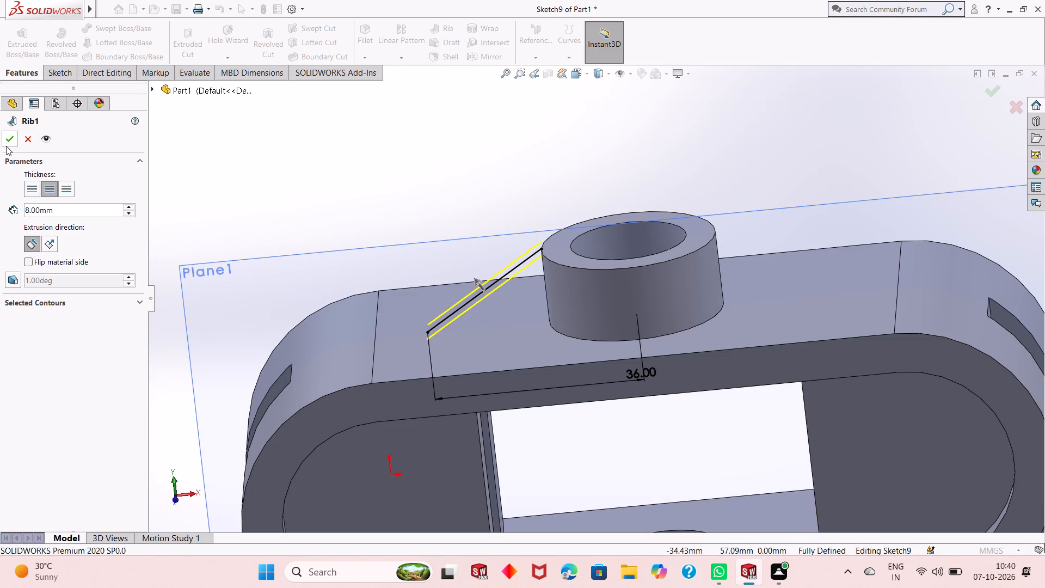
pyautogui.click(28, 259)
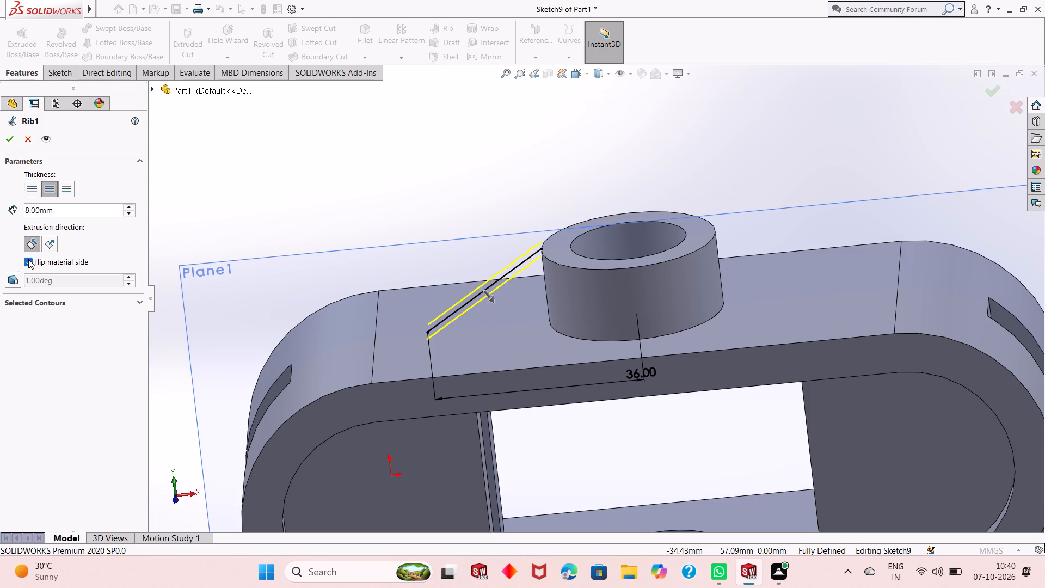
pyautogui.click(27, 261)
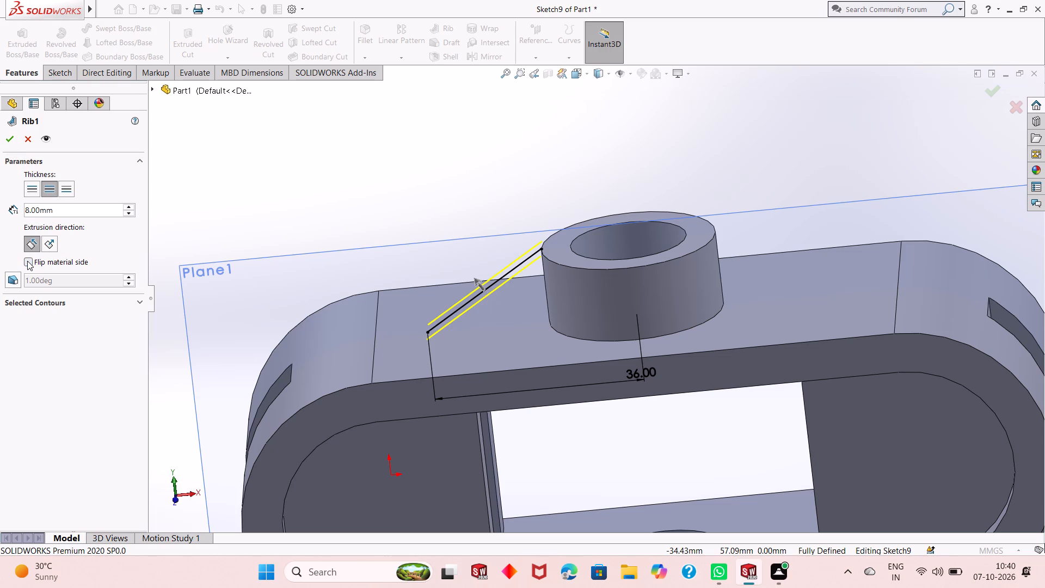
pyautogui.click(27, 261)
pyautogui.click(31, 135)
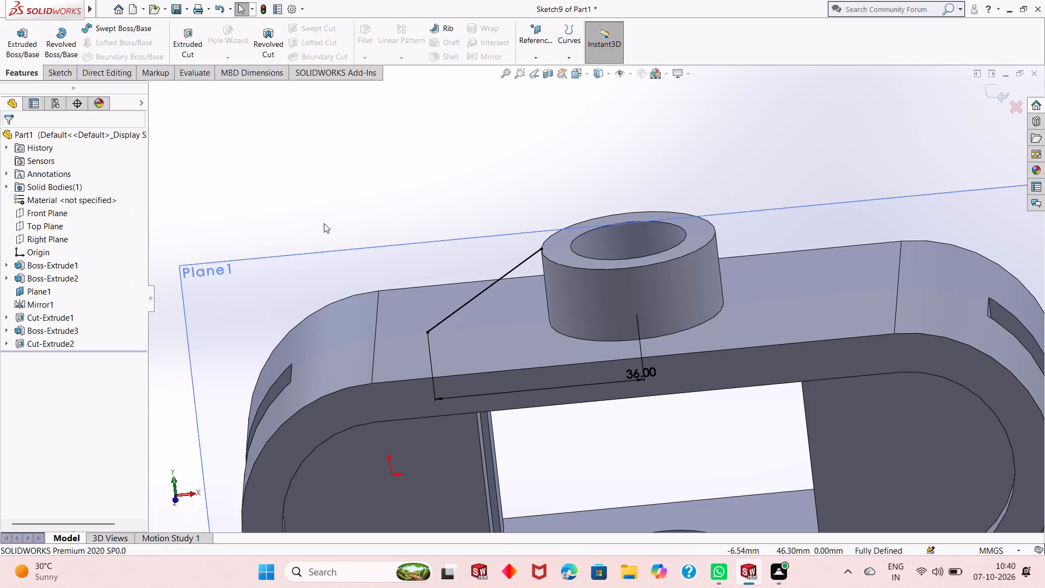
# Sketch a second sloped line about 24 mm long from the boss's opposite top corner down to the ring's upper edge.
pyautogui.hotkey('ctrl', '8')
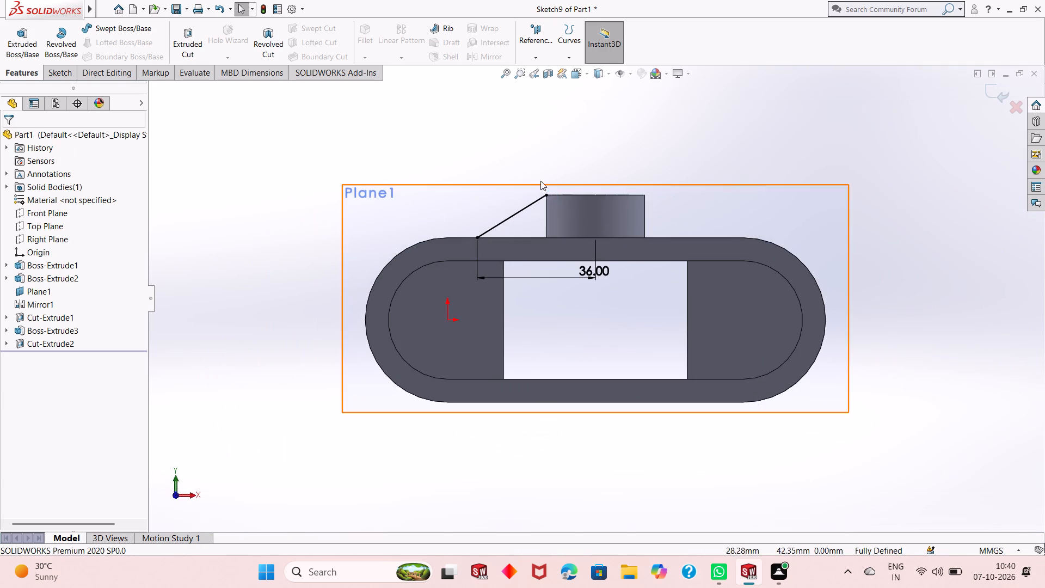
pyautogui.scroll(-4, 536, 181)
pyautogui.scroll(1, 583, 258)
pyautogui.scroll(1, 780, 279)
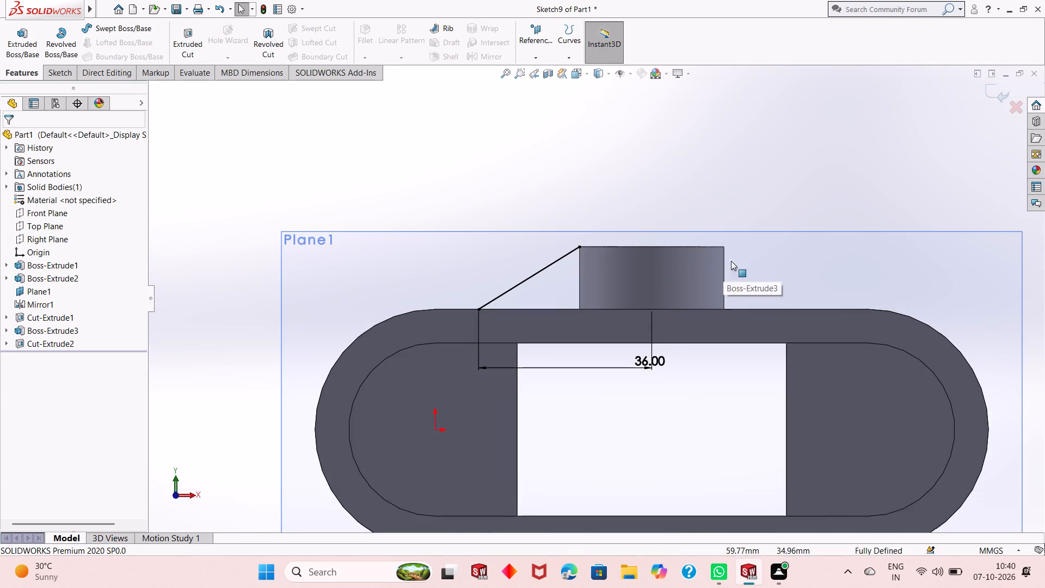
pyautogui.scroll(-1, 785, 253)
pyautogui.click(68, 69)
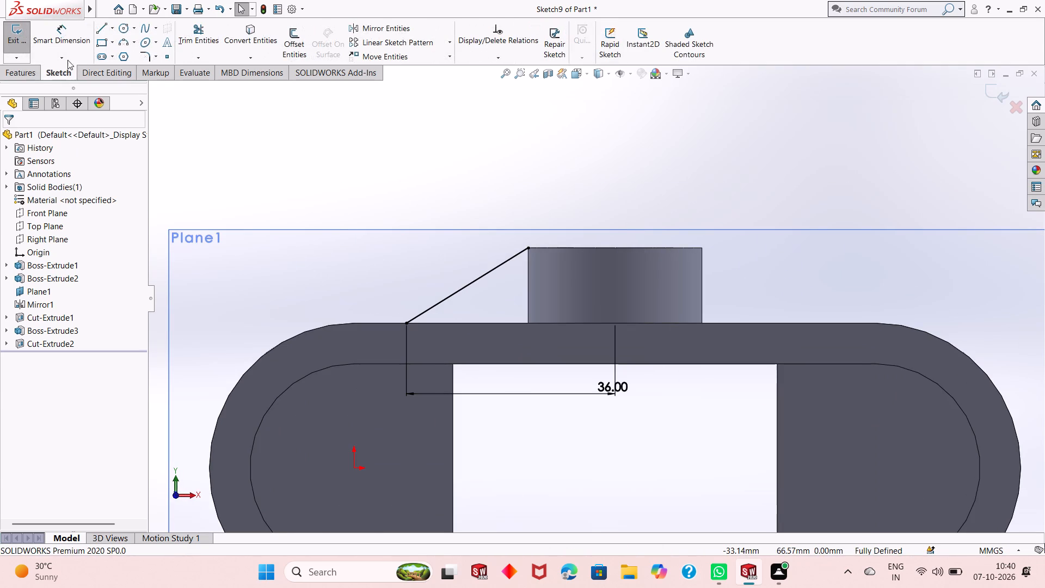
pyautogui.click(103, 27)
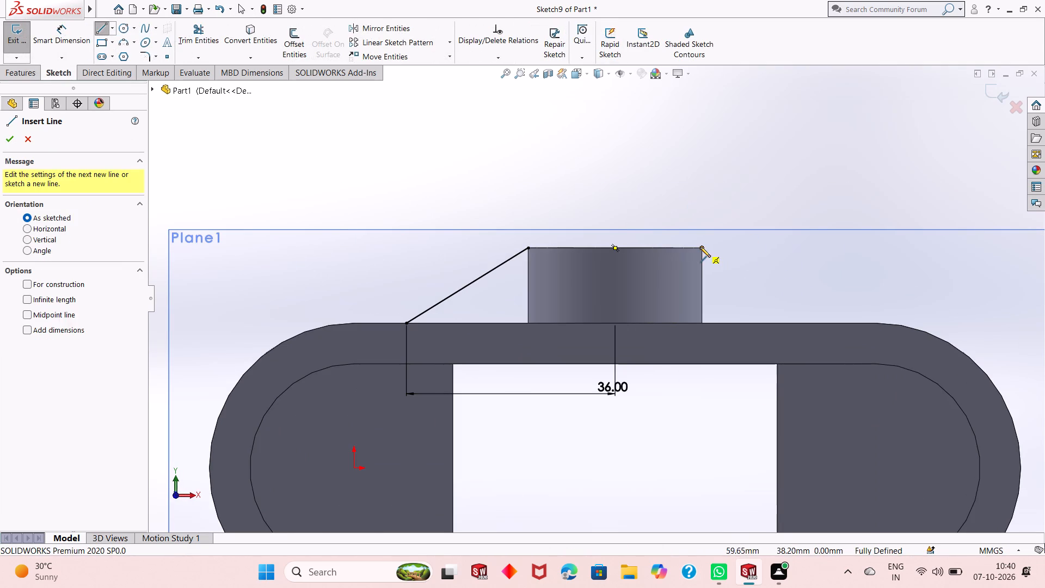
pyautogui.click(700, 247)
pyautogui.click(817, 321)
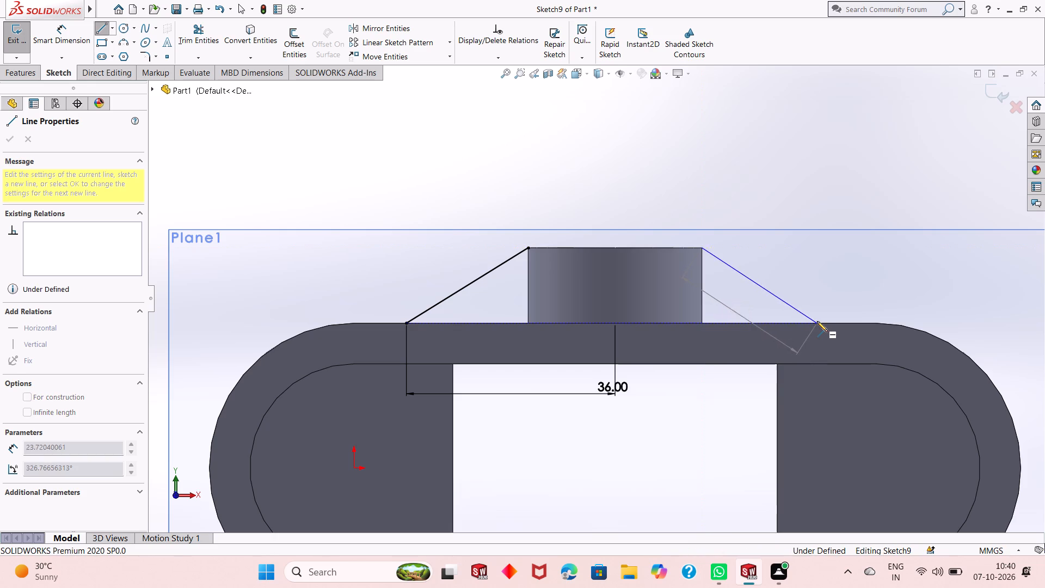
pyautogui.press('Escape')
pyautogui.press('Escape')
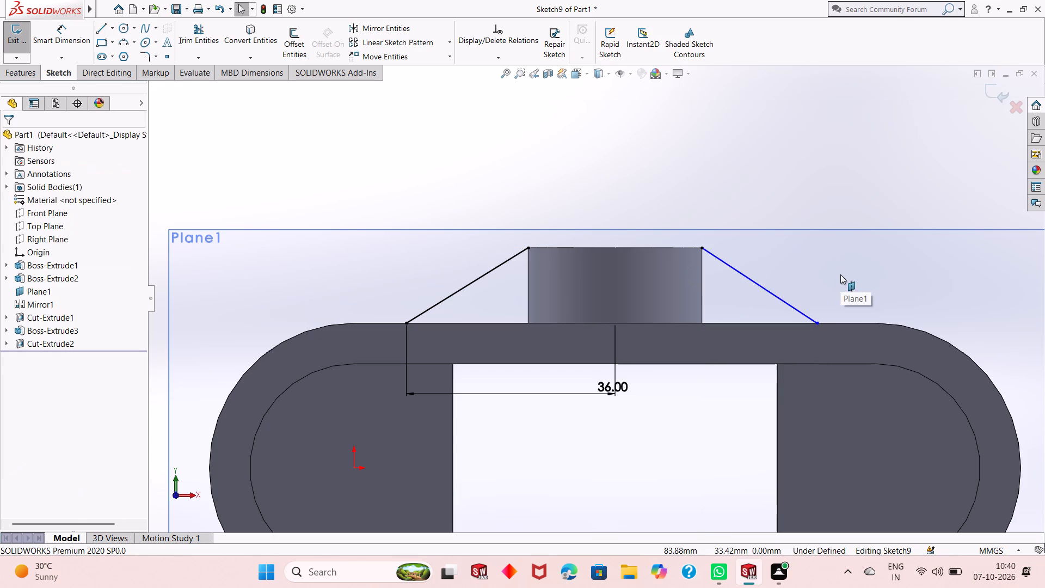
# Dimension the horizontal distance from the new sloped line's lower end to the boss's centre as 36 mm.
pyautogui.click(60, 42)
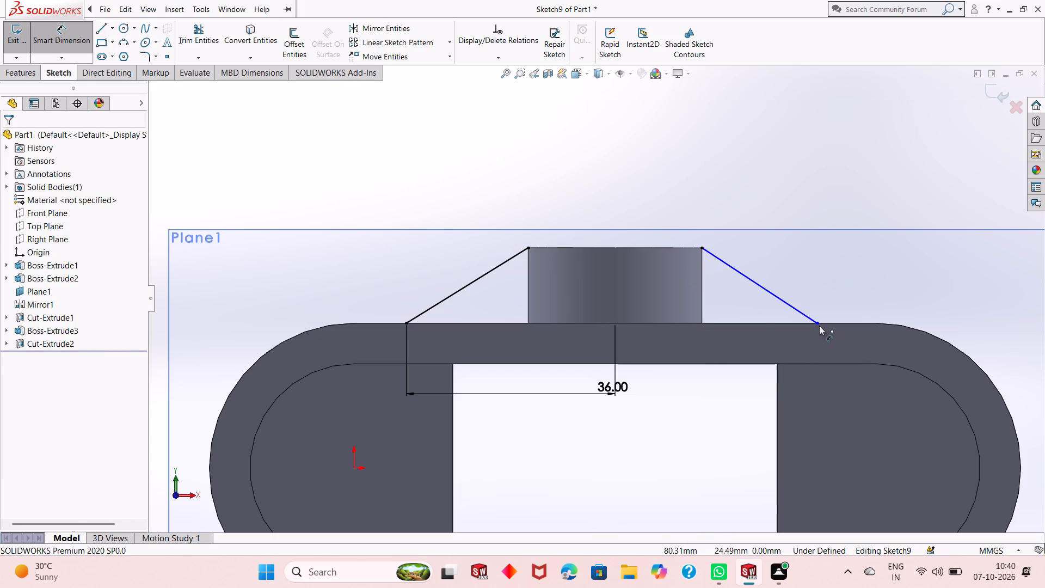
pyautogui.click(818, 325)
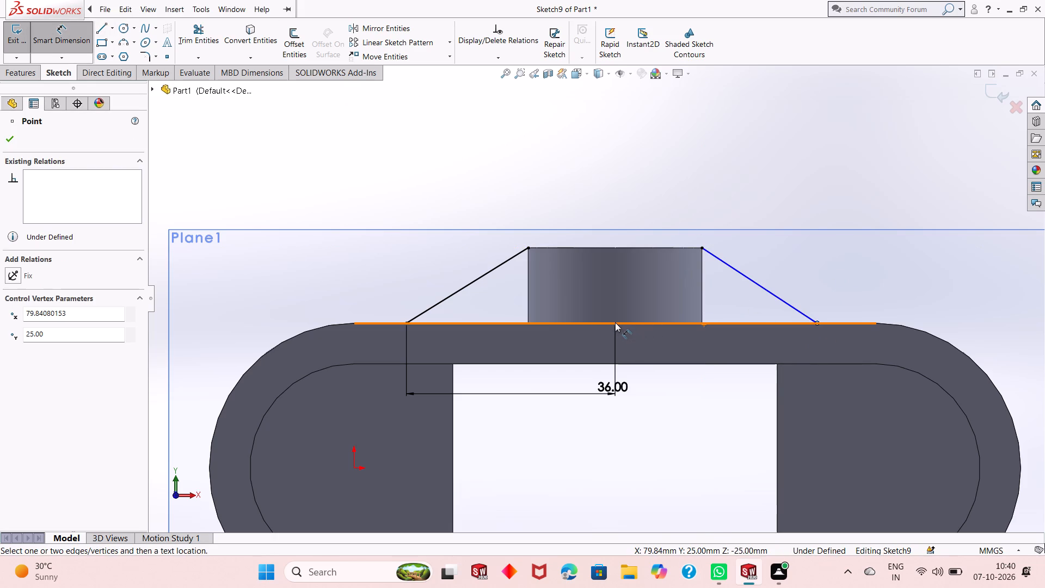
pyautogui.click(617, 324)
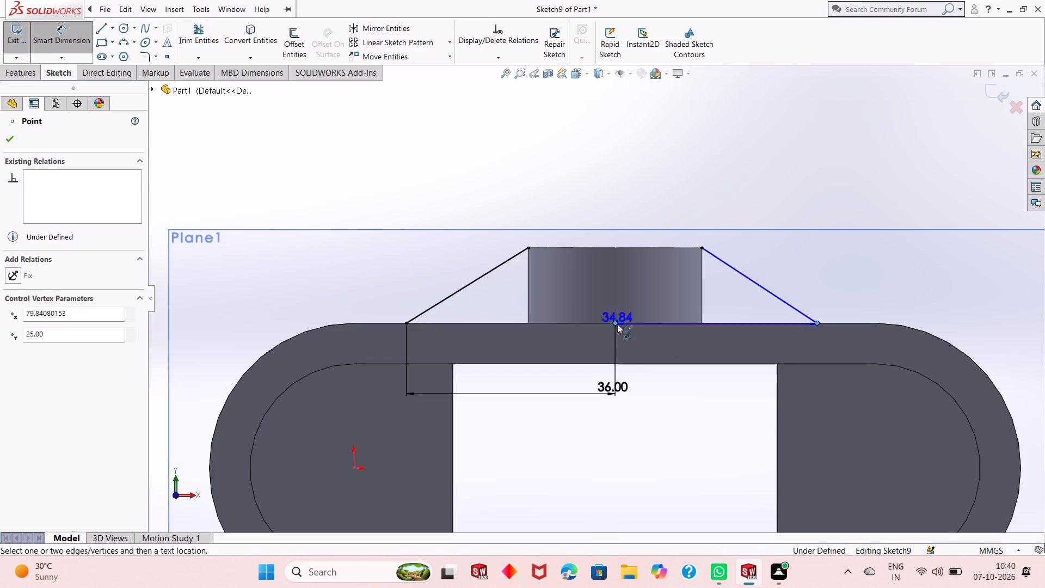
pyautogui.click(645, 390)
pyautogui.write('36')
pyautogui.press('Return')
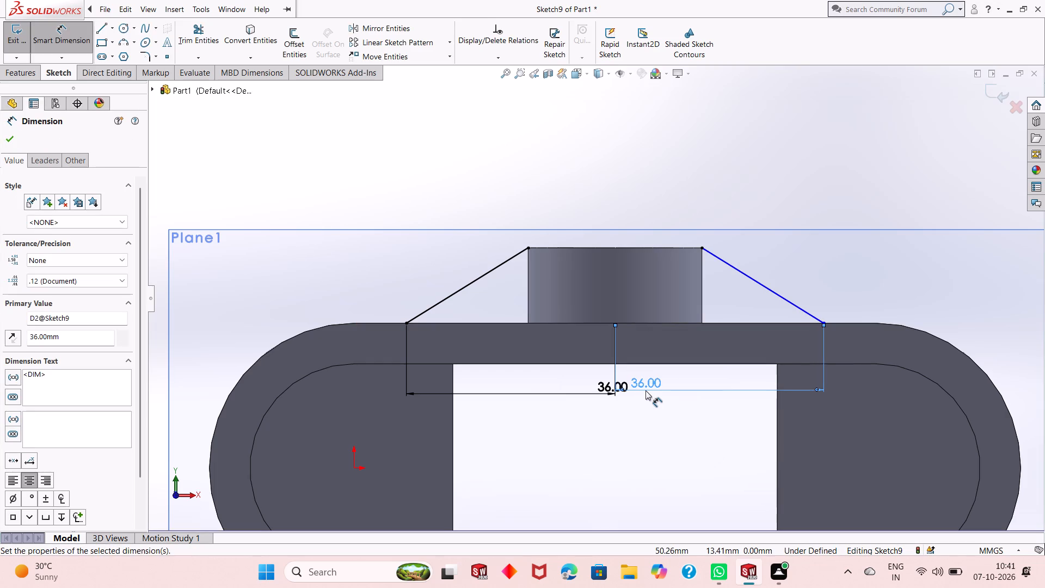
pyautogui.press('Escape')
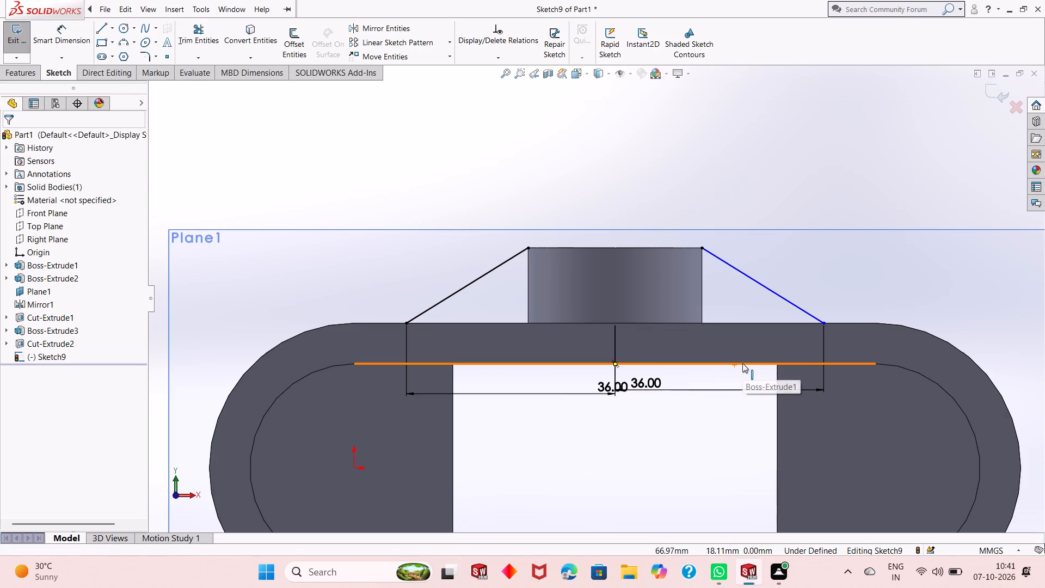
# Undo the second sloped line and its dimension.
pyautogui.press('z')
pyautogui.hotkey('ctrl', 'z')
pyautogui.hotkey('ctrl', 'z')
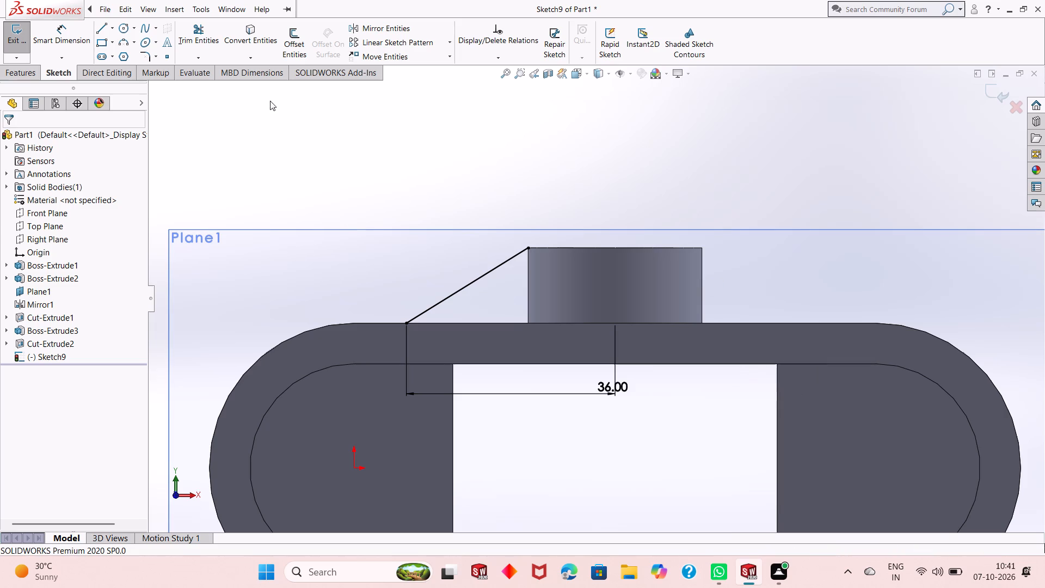
# Sketch a sloped line about 23 mm long from the boss's right-hand top corner down to the ring's upper edge.
pyautogui.click(95, 23)
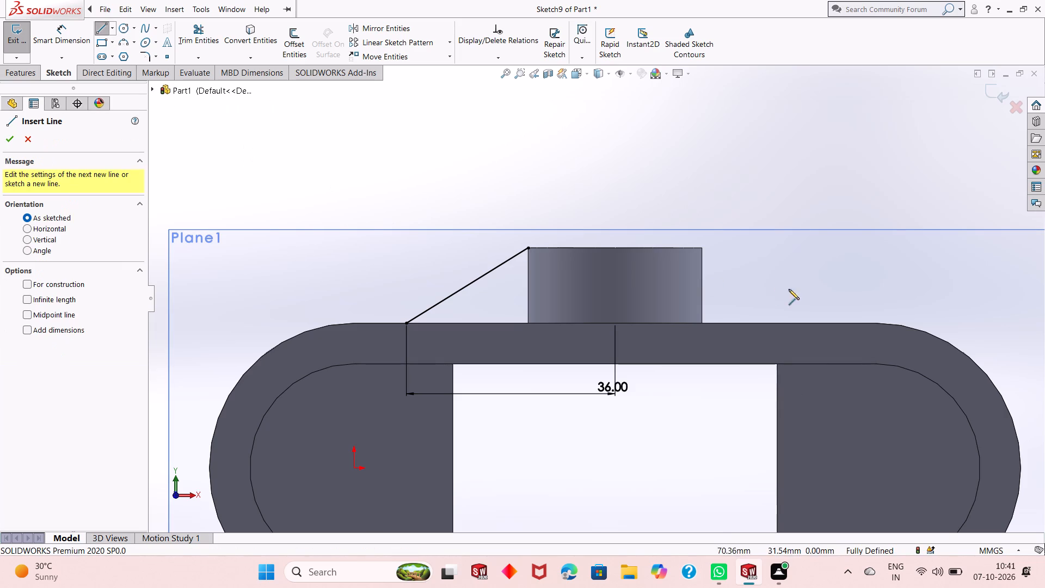
pyautogui.click(702, 248)
pyautogui.click(809, 323)
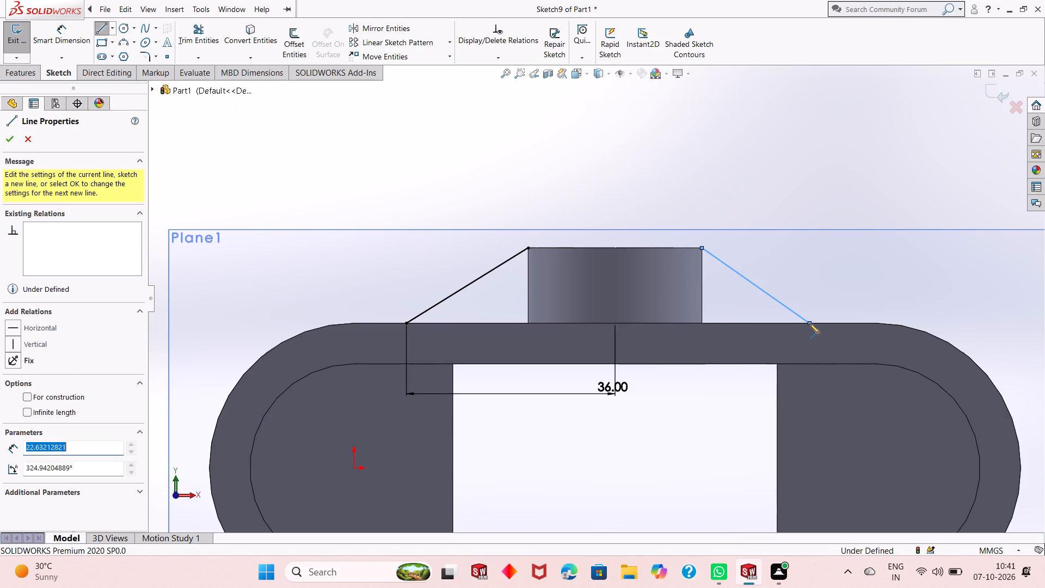
pyautogui.press('Escape')
pyautogui.press('Escape')
pyautogui.press('Escape')
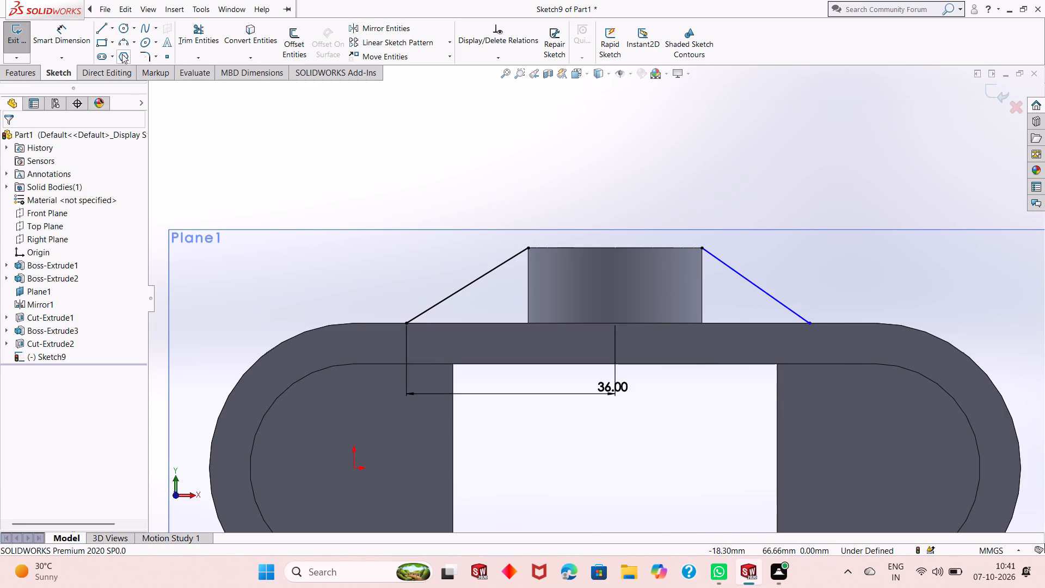
# Dimension the horizontal distance from the right-hand sloped line's lower end to the boss's centre as 36 mm and finish dimensioning.
pyautogui.click(70, 32)
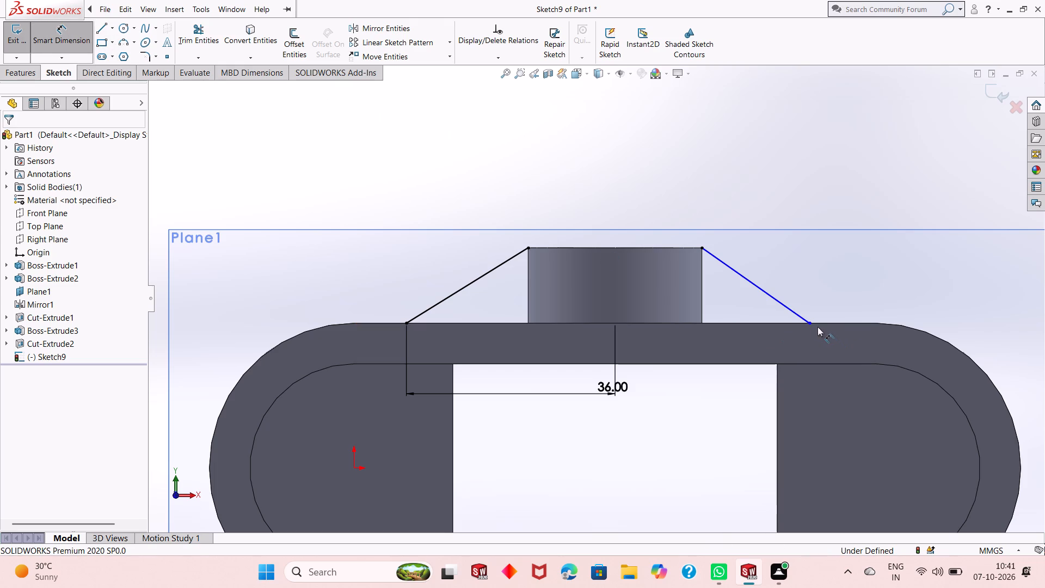
pyautogui.click(809, 324)
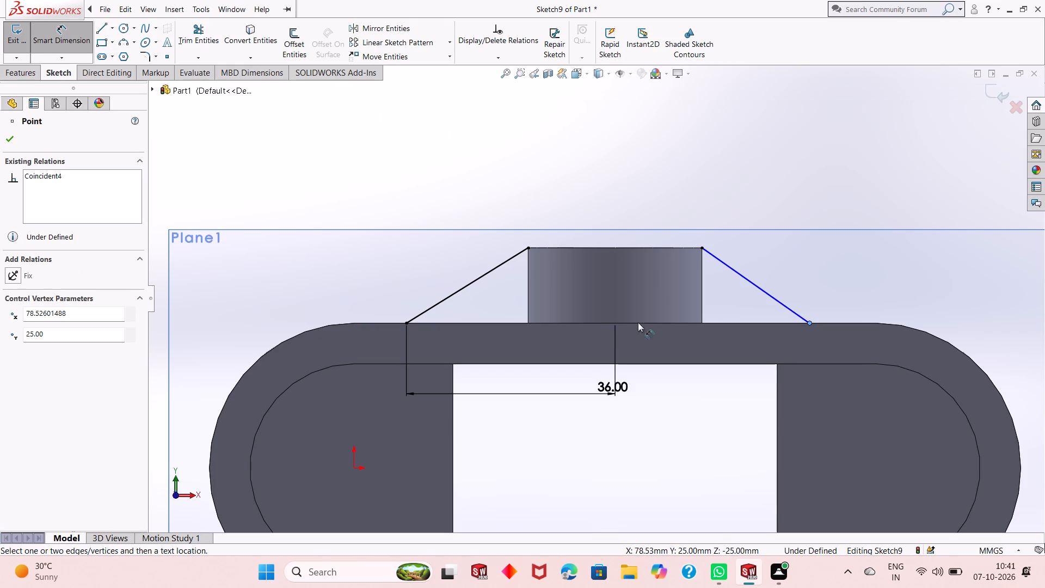
pyautogui.click(615, 323)
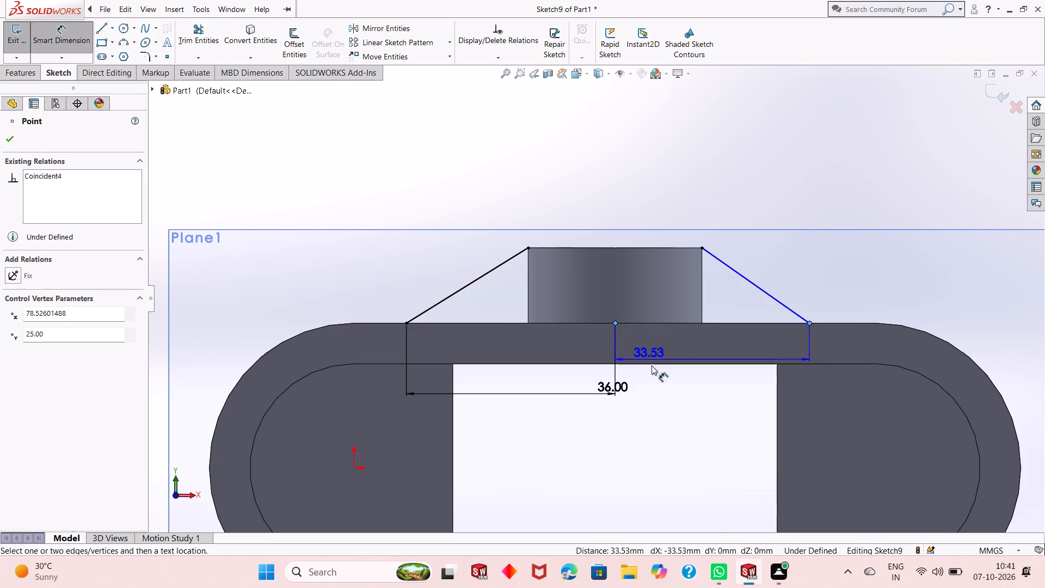
pyautogui.click(676, 388)
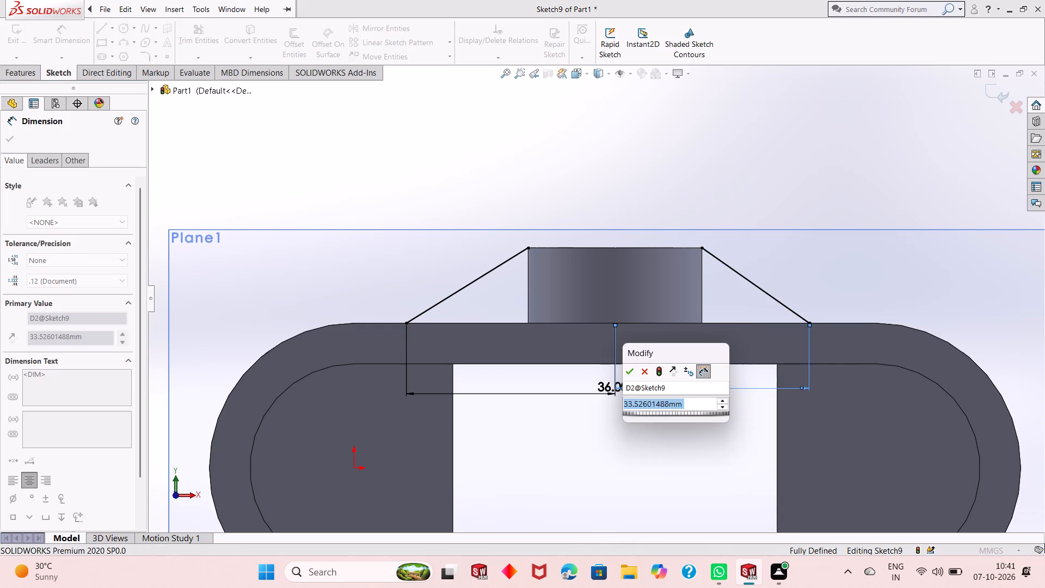
pyautogui.write('36')
pyautogui.press('Return')
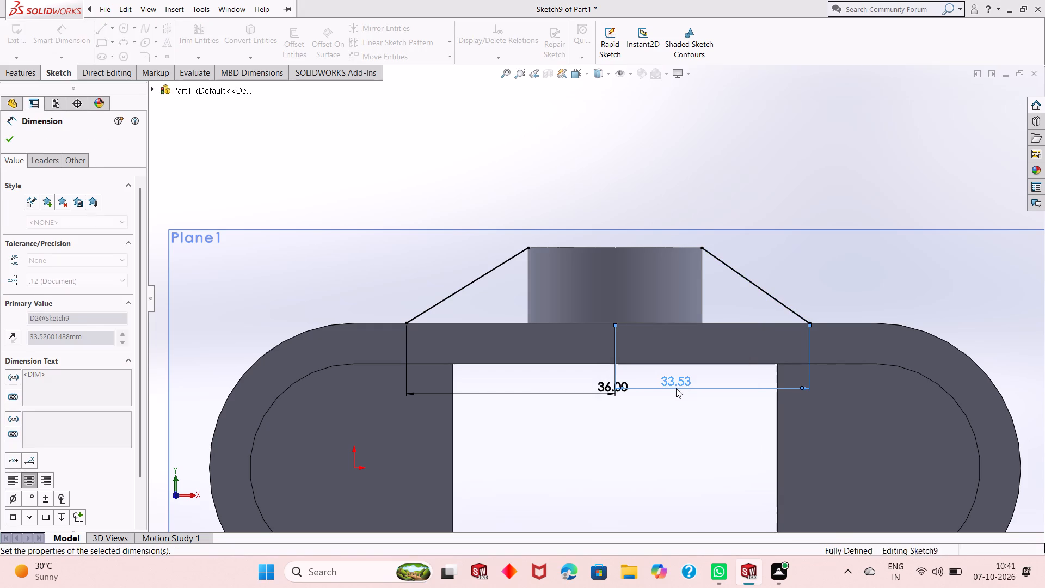
pyautogui.rightClick(652, 419)
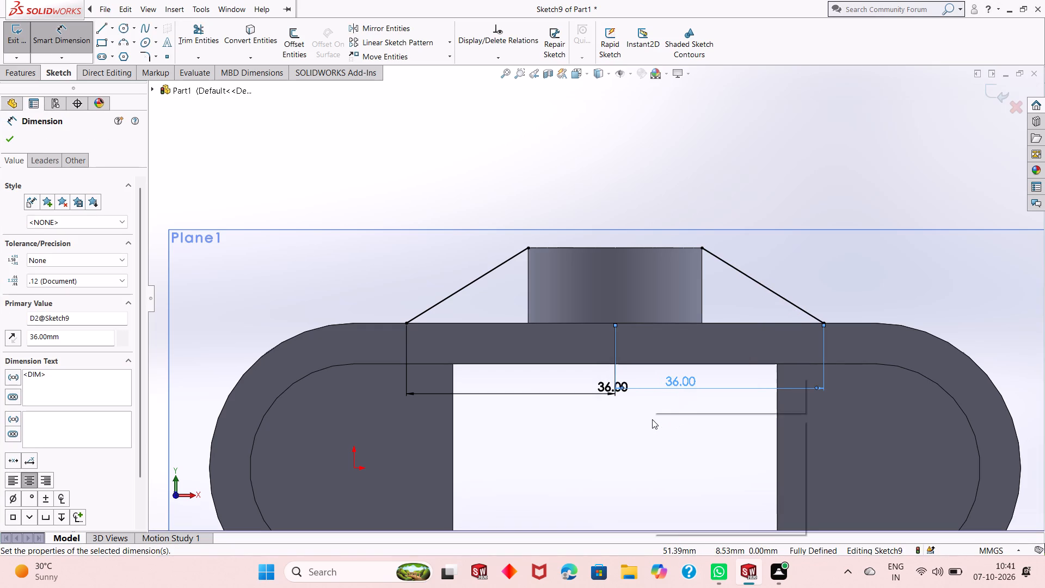
pyautogui.click(666, 455)
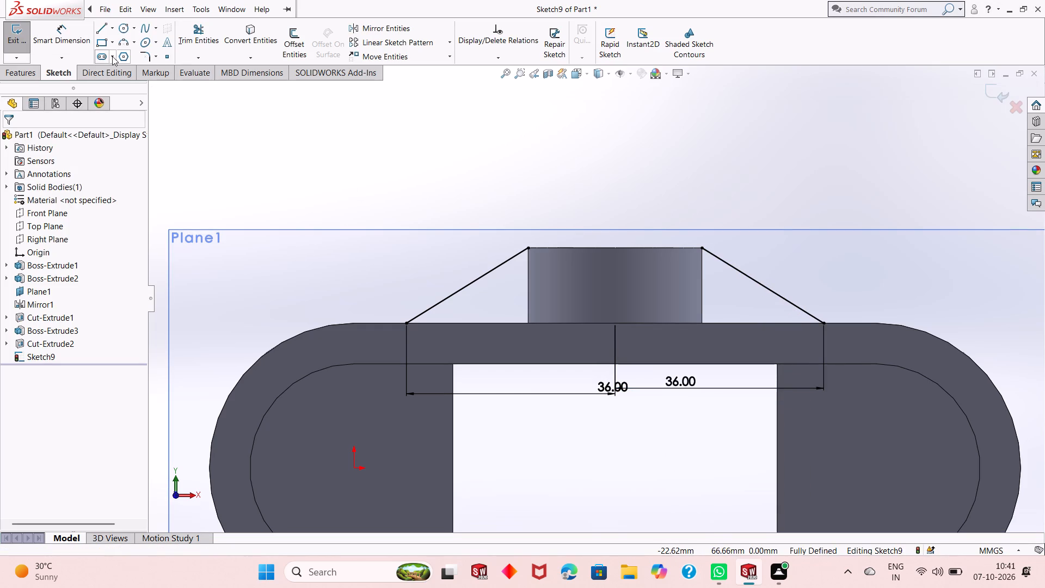
# Close the boss's left-hand triangle with a 13 mm vertical line down the boss's side and a 21 mm horizontal line along the ring.
pyautogui.click(97, 32)
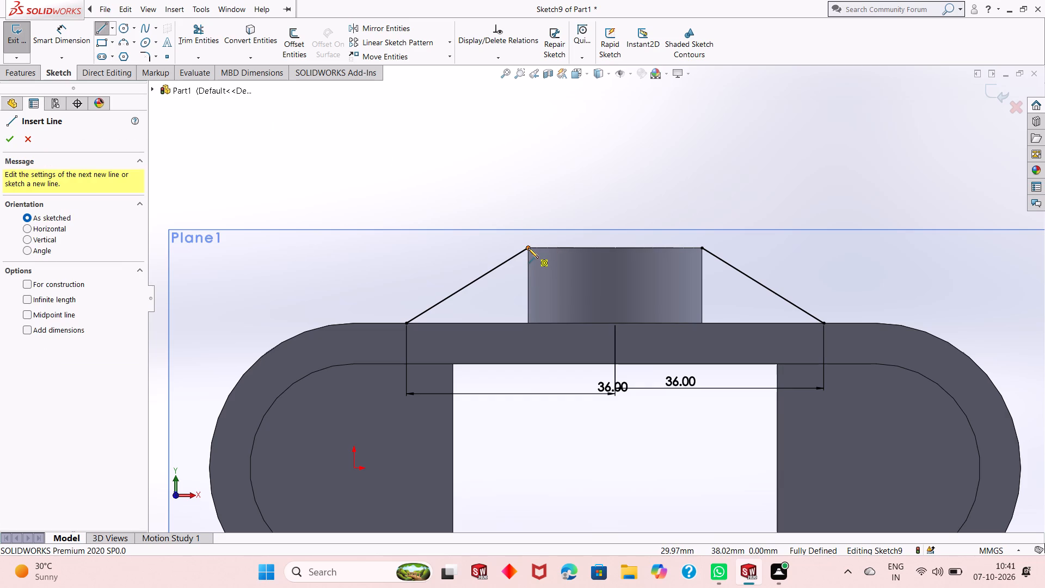
pyautogui.click(528, 248)
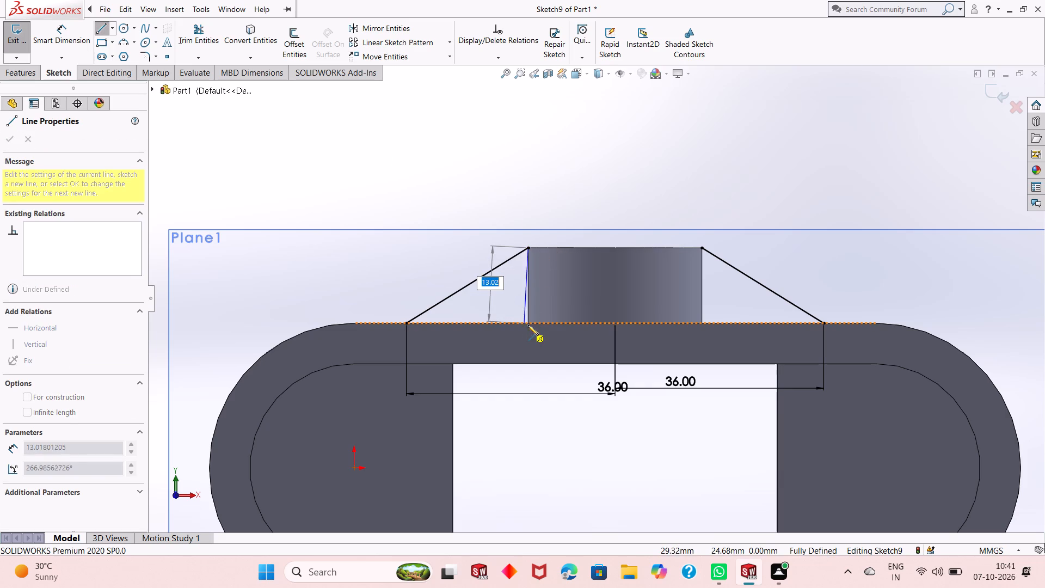
pyautogui.click(528, 324)
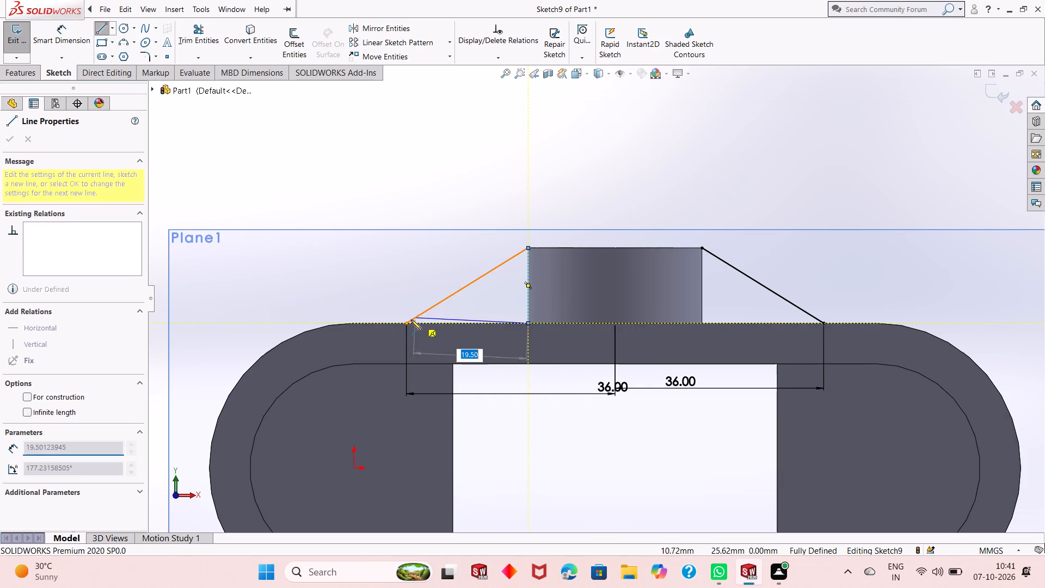
pyautogui.click(407, 325)
pyautogui.press('Escape')
pyautogui.press('Escape')
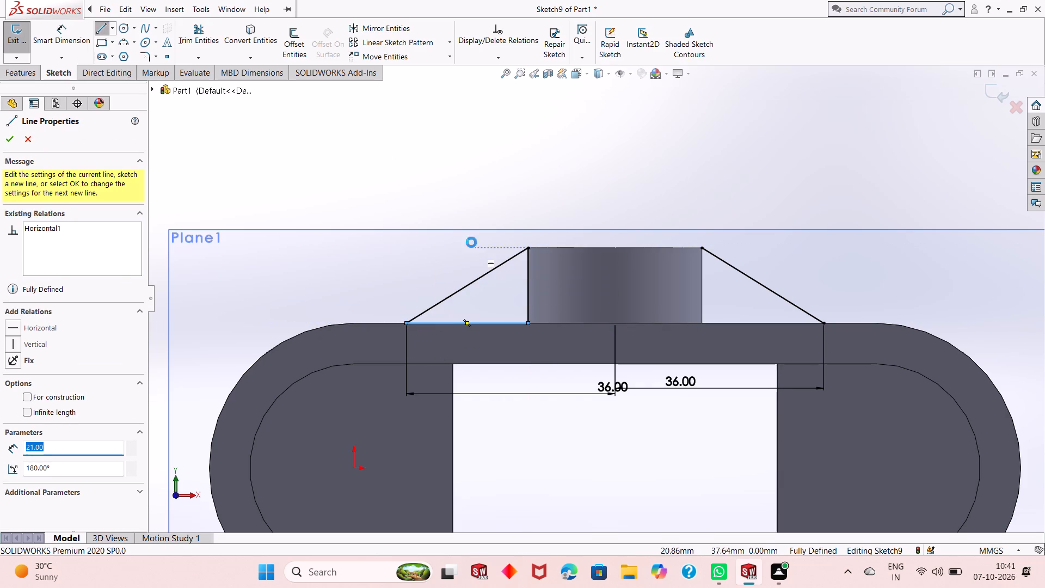
pyautogui.press('Escape')
pyautogui.press('Escape')
# Close the boss's right-hand triangle with a 13 mm vertical line down the boss's side and a 21 mm horizontal line along the ring.
pyautogui.click(99, 30)
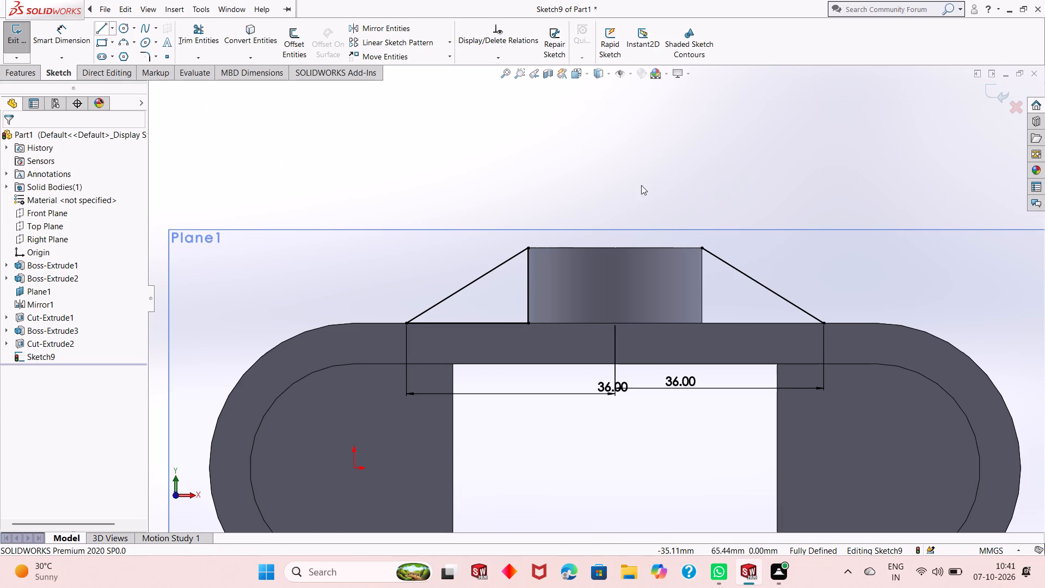
pyautogui.click(702, 250)
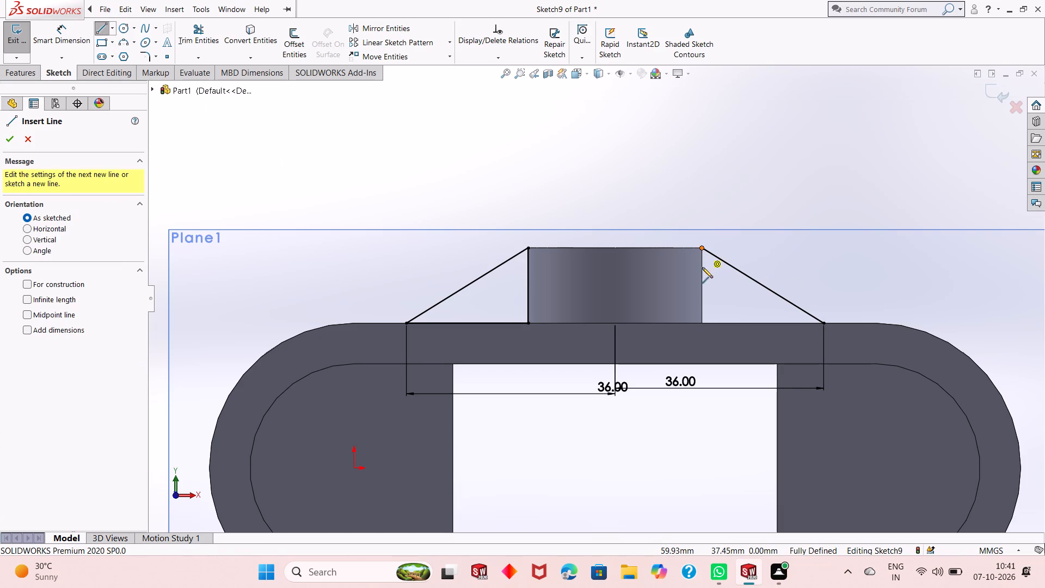
pyautogui.click(702, 324)
pyautogui.click(822, 324)
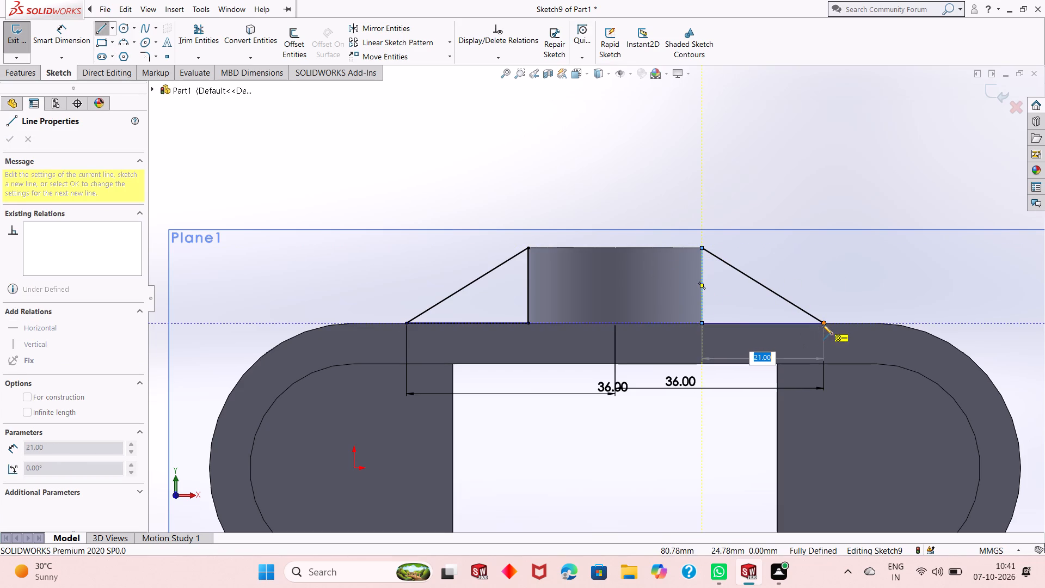
pyautogui.press('Escape')
pyautogui.press('Escape')
pyautogui.press('Escape')
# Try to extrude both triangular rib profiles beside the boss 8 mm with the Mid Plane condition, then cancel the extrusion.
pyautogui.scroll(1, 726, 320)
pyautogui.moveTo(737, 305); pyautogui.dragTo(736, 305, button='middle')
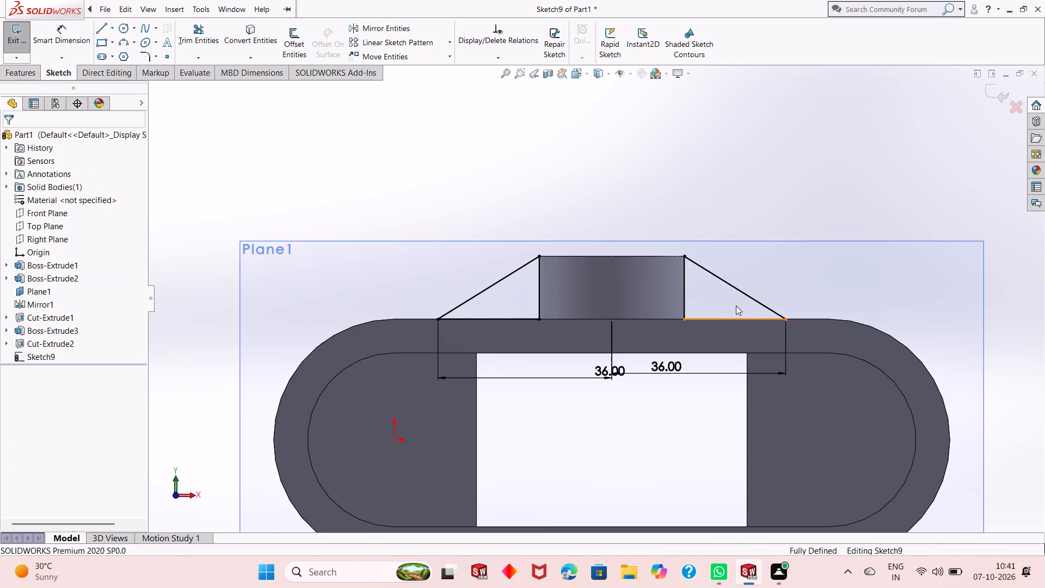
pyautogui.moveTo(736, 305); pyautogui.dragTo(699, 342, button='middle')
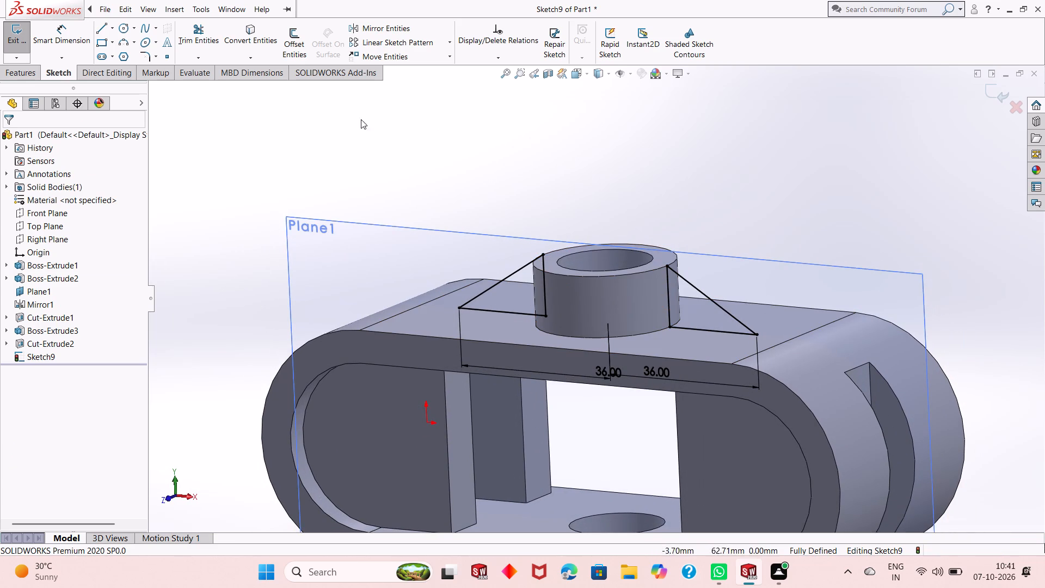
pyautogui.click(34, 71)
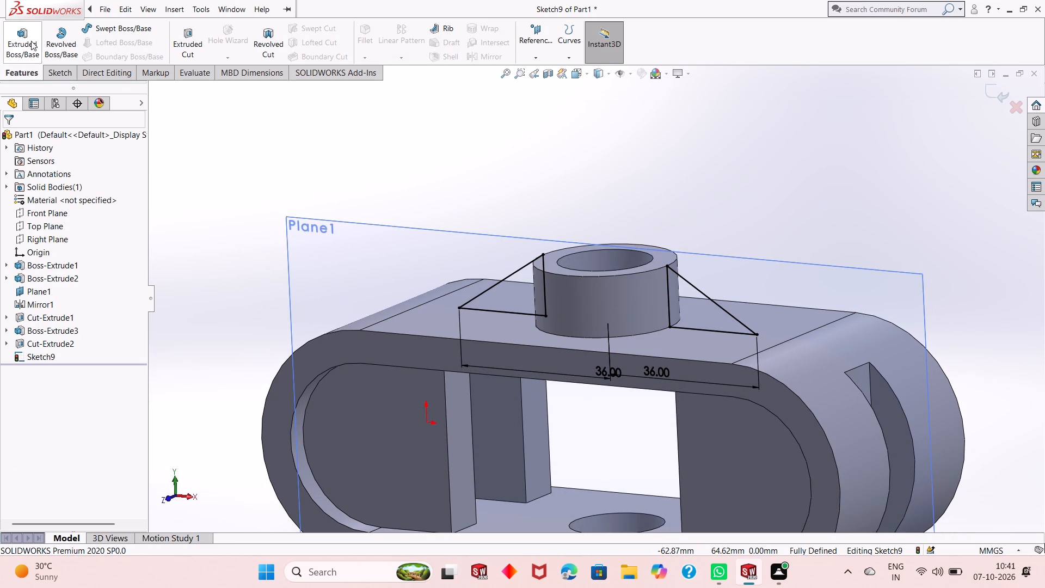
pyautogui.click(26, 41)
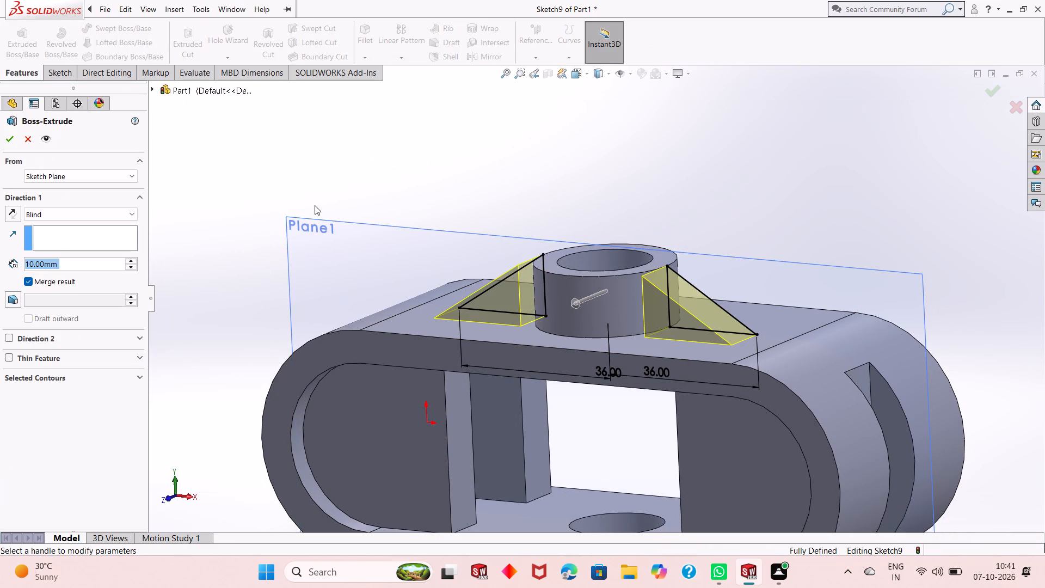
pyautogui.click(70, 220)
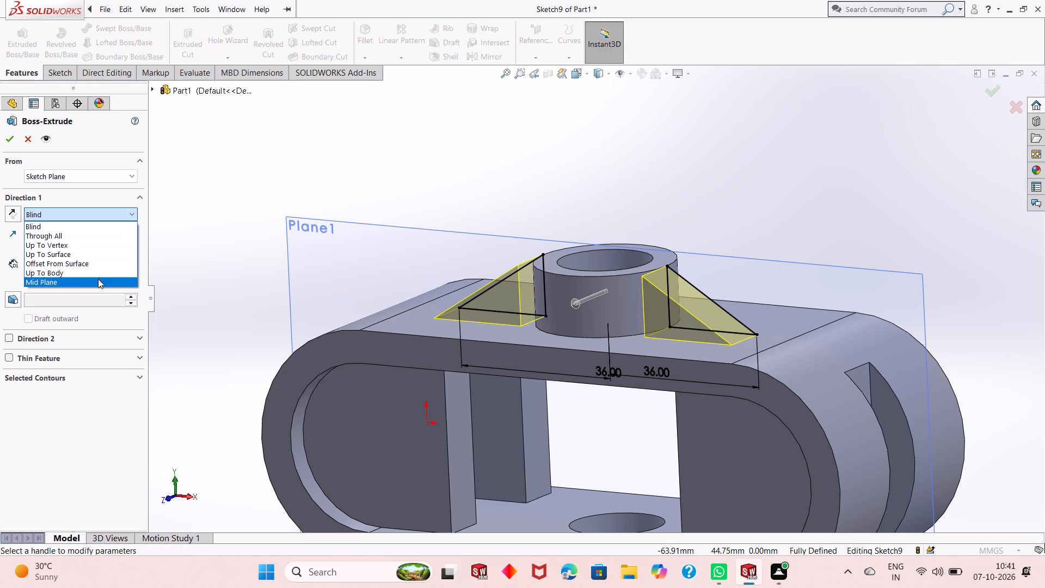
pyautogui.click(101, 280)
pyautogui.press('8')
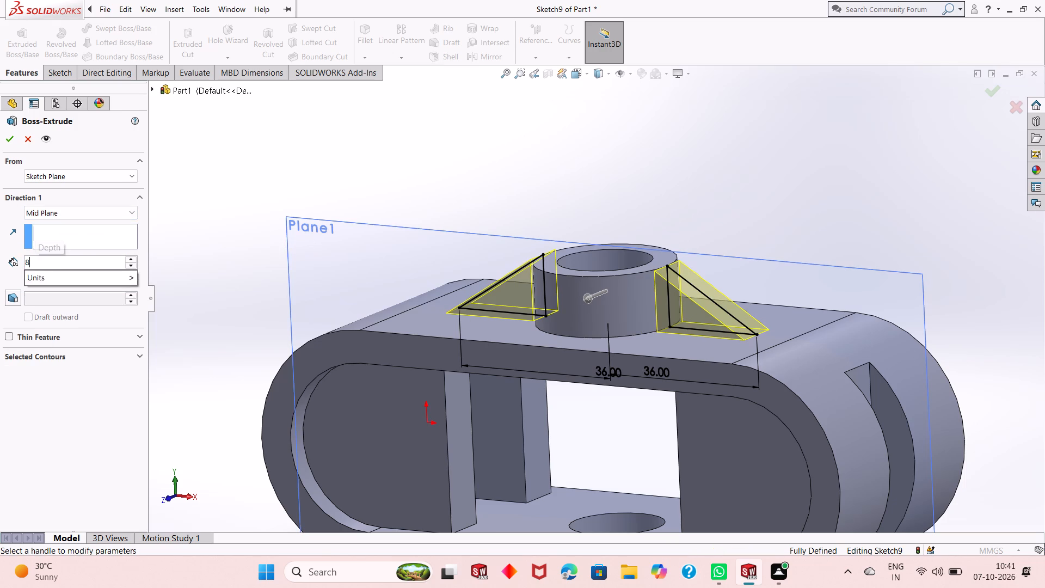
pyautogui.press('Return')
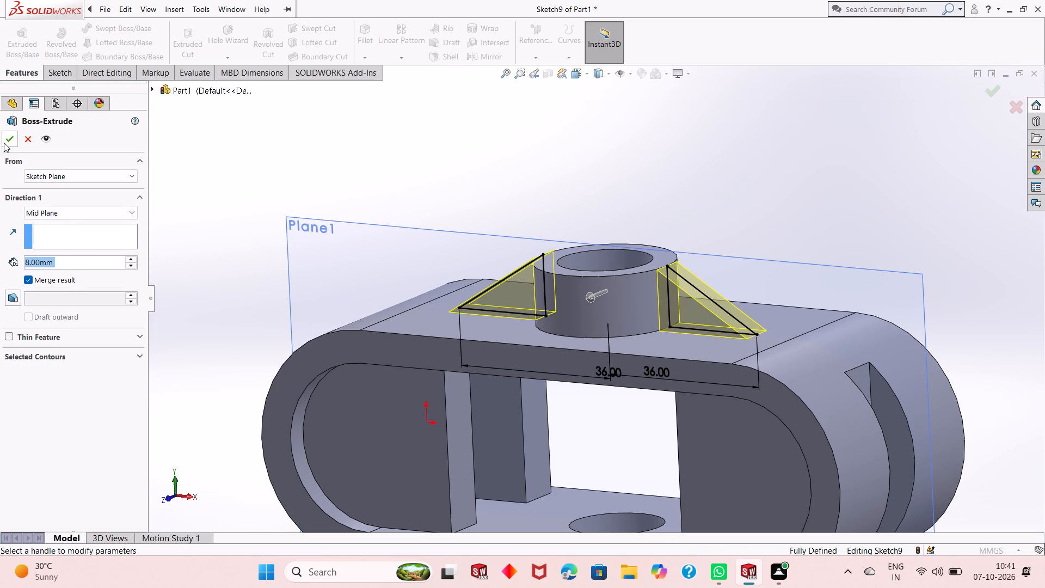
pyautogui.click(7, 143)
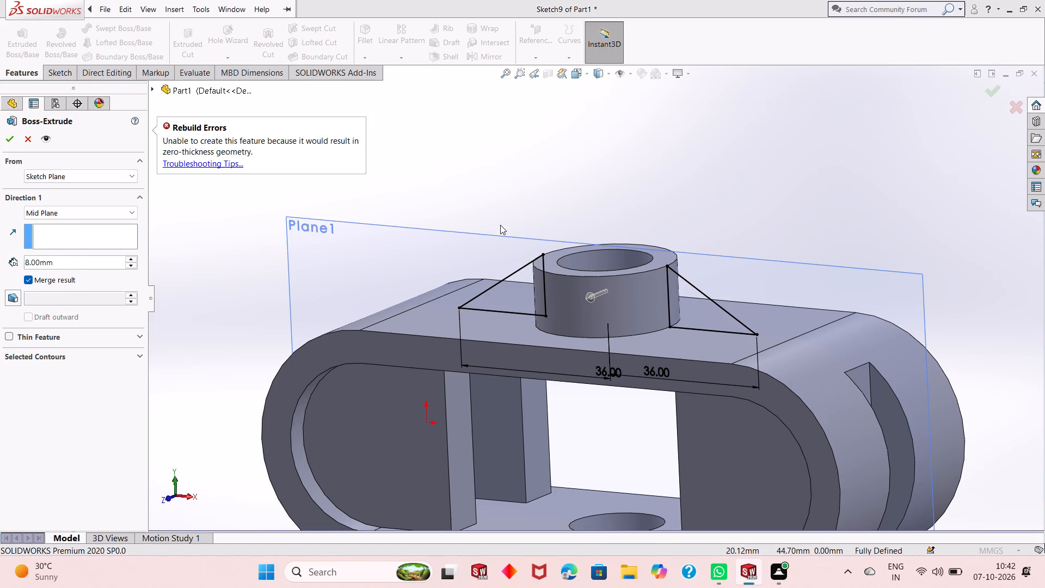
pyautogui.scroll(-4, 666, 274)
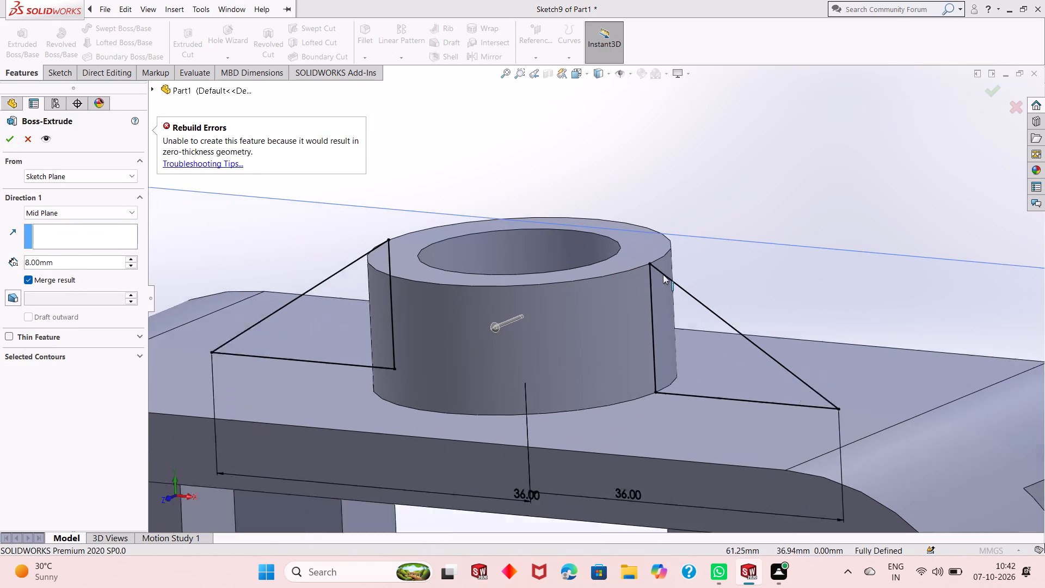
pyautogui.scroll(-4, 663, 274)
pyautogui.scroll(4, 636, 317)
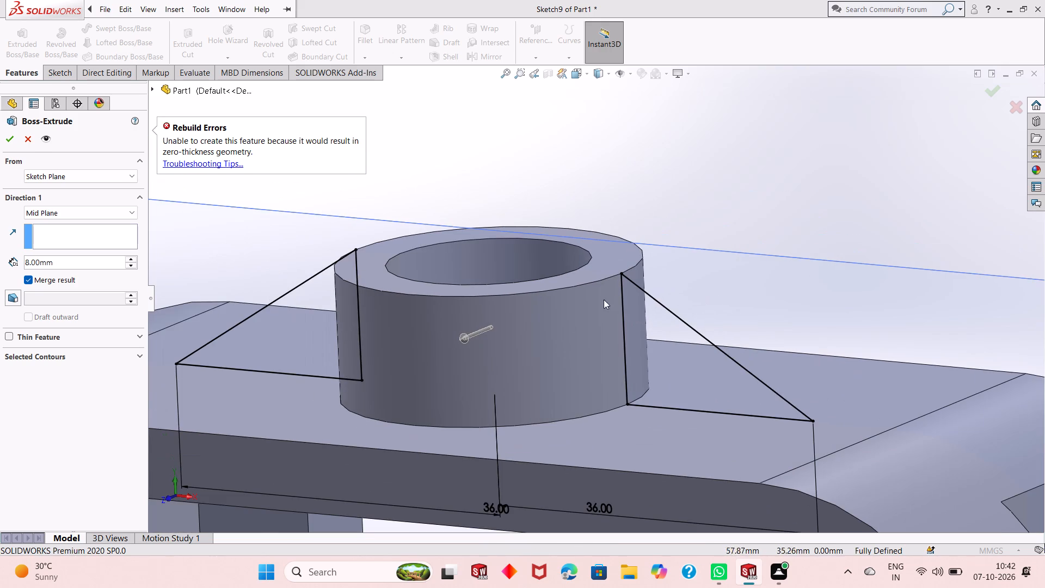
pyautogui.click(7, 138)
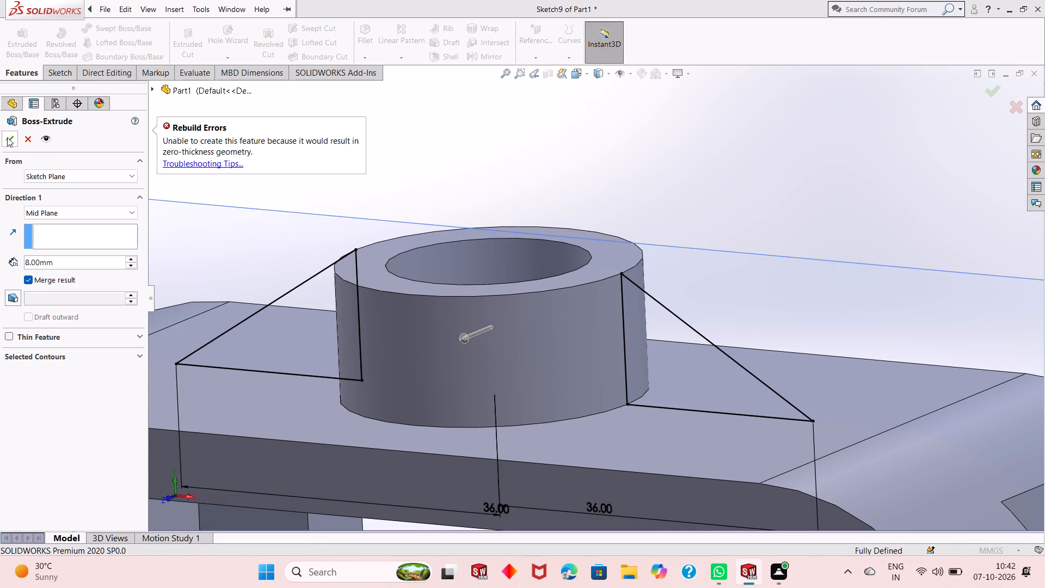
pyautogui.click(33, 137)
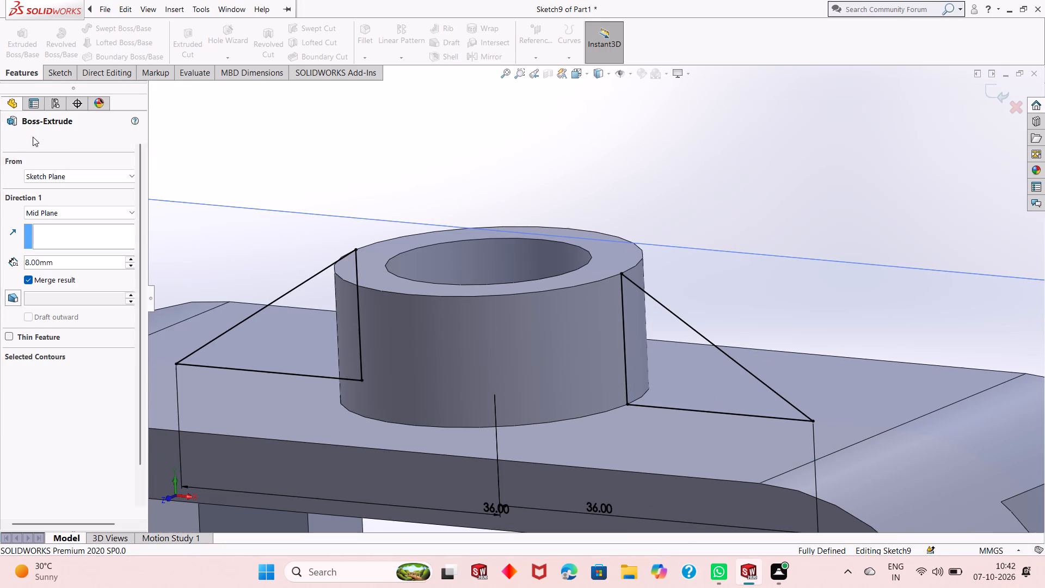
# Undo the rib sketch's triangle lines and 36 mm dimensions on both sides of the boss until the sketch is empty.
pyautogui.scroll(2, 479, 267)
pyautogui.moveTo(538, 273); pyautogui.dragTo(519, 312, button='middle')
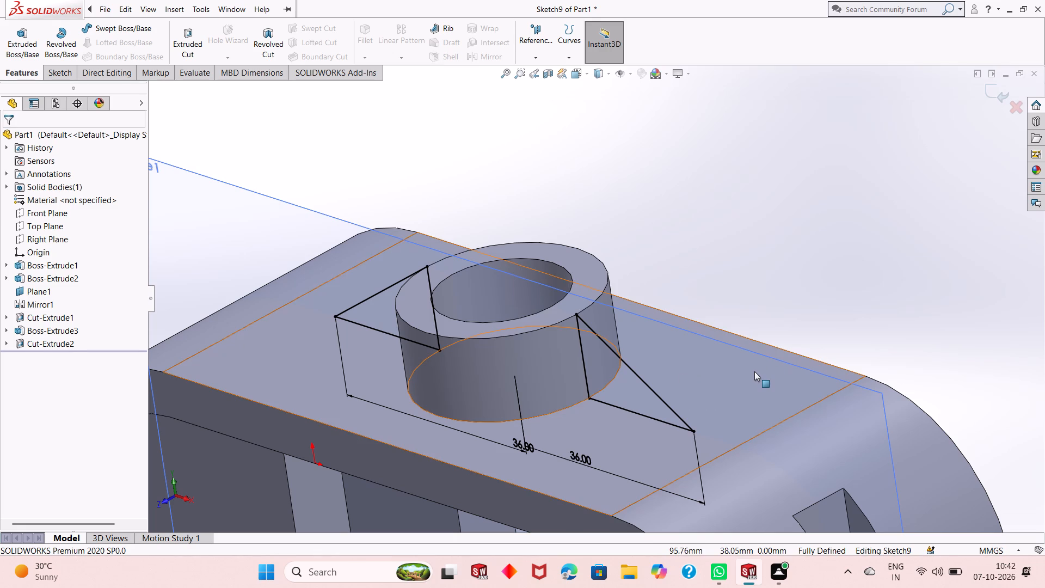
pyautogui.press('Escape')
pyautogui.scroll(-1, 690, 388)
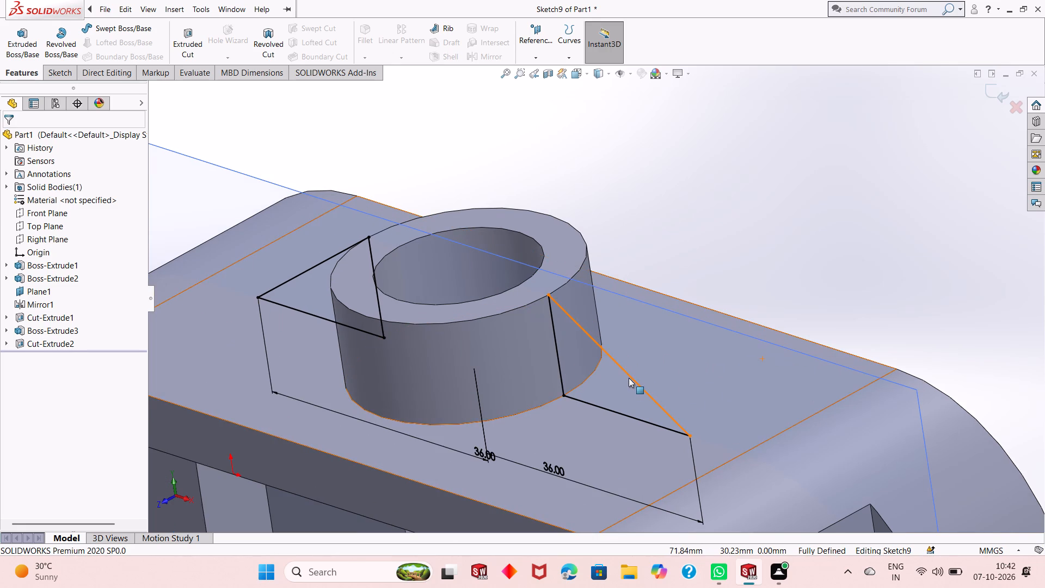
pyautogui.hotkey('ctrl', 'z')
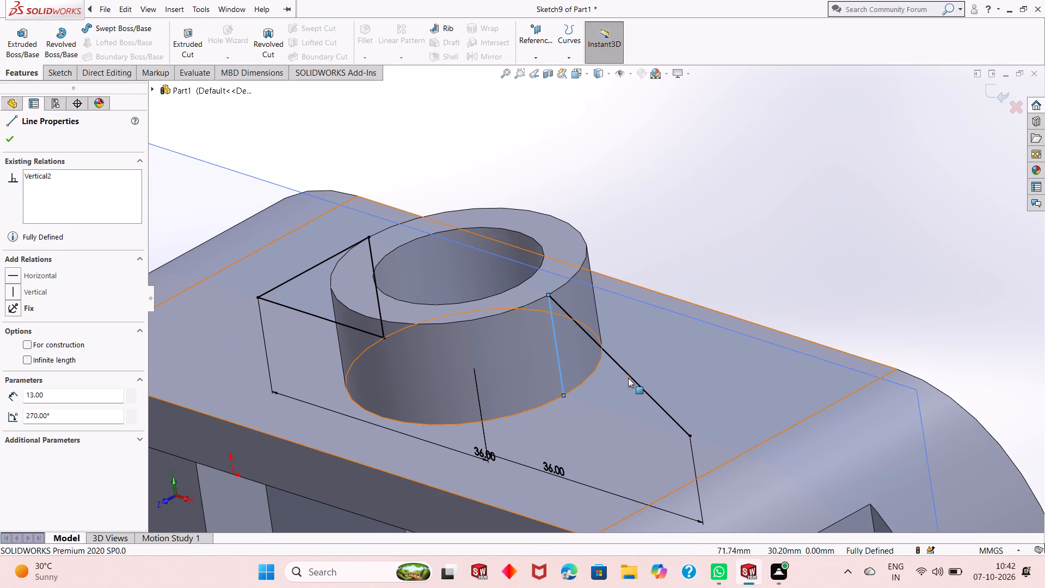
pyautogui.hotkey('ctrl', 'z')
pyautogui.hotkey('ctrl', 'z')
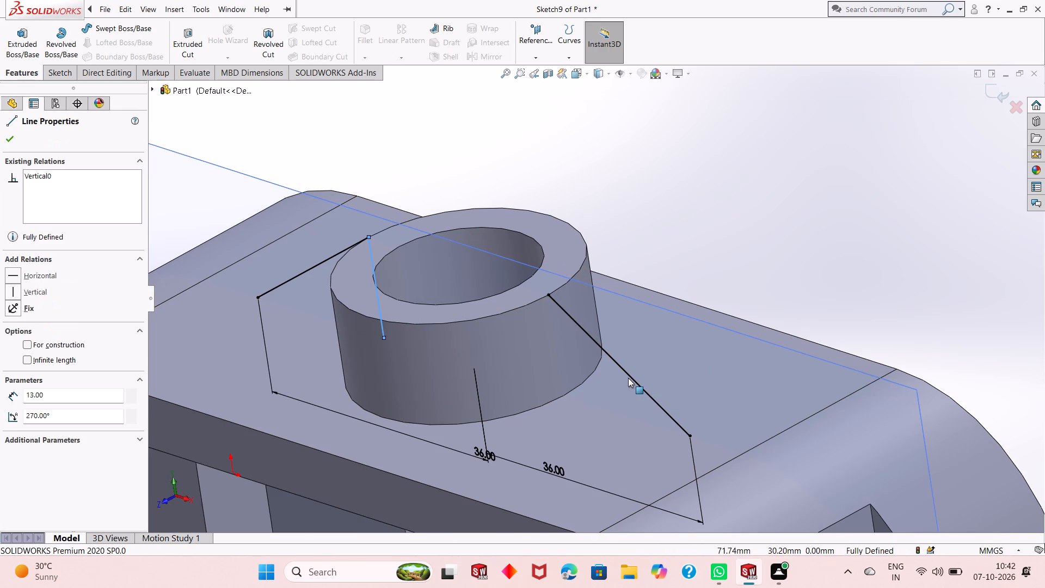
pyautogui.hotkey('ctrl', '8')
pyautogui.hotkey('ctrl', 'z')
pyautogui.hotkey('ctrl', 'z')
pyautogui.hotkey('ctrl', 'z')
pyautogui.hotkey('ctrl', 'z')
pyautogui.hotkey('ctrl', 'z')
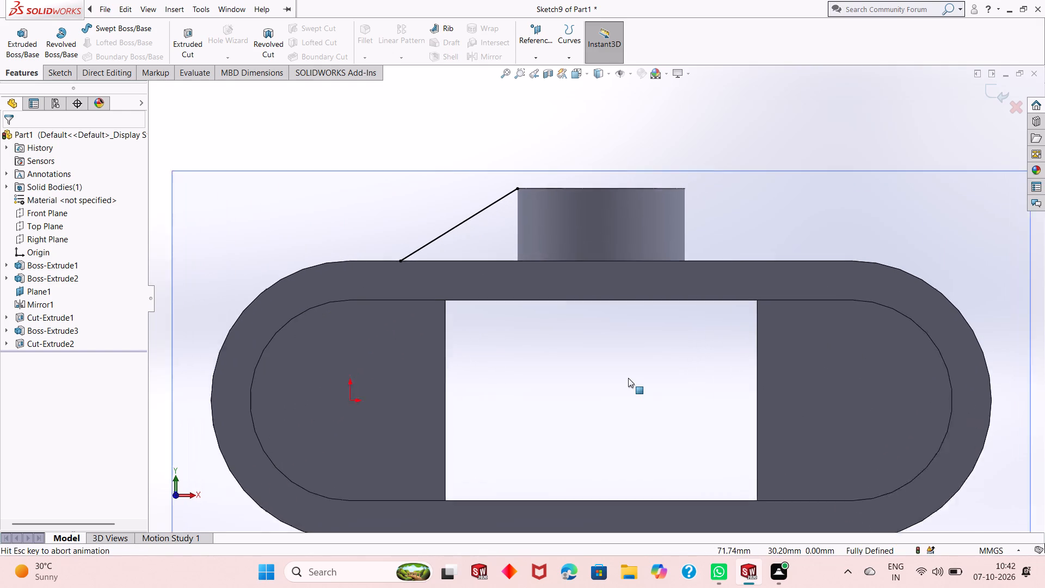
pyautogui.hotkey('ctrl', 'z')
pyautogui.hotkey('ctrl', 'z')
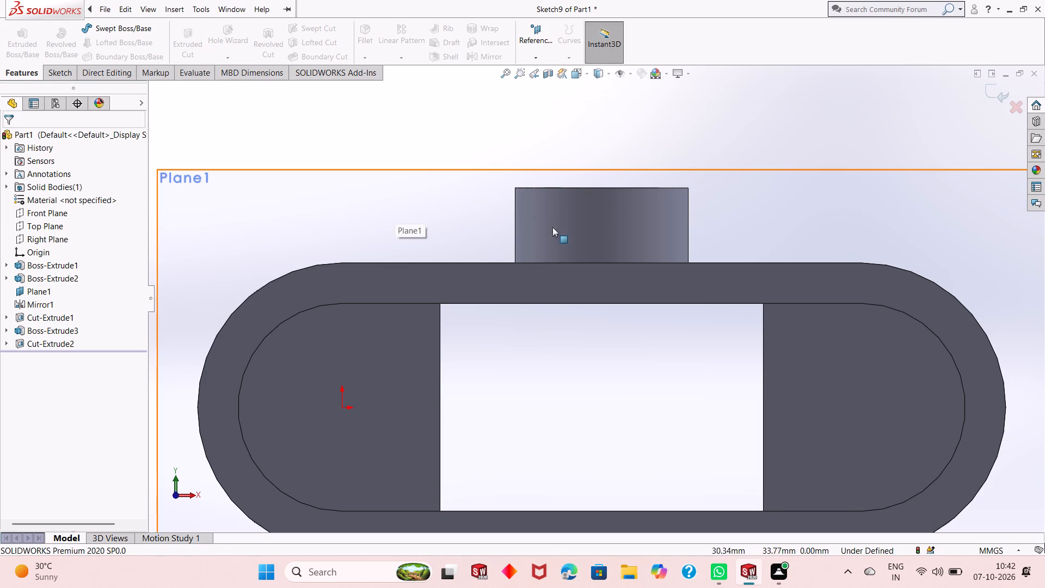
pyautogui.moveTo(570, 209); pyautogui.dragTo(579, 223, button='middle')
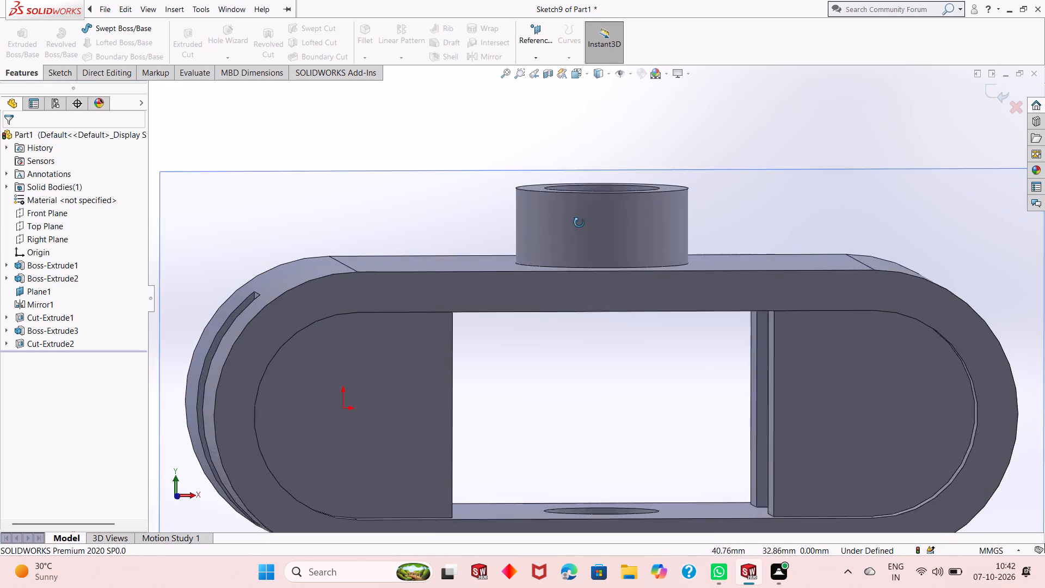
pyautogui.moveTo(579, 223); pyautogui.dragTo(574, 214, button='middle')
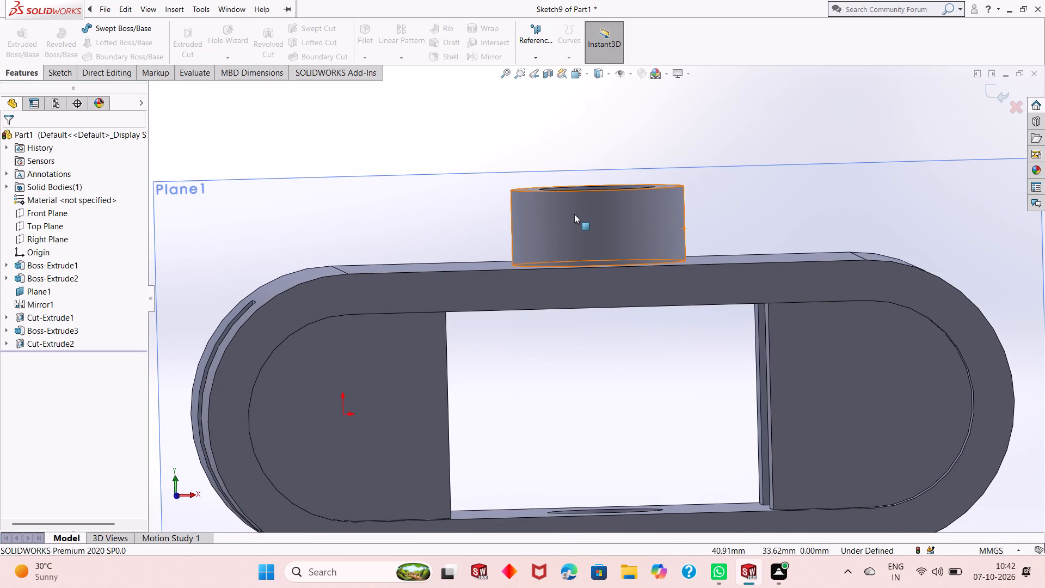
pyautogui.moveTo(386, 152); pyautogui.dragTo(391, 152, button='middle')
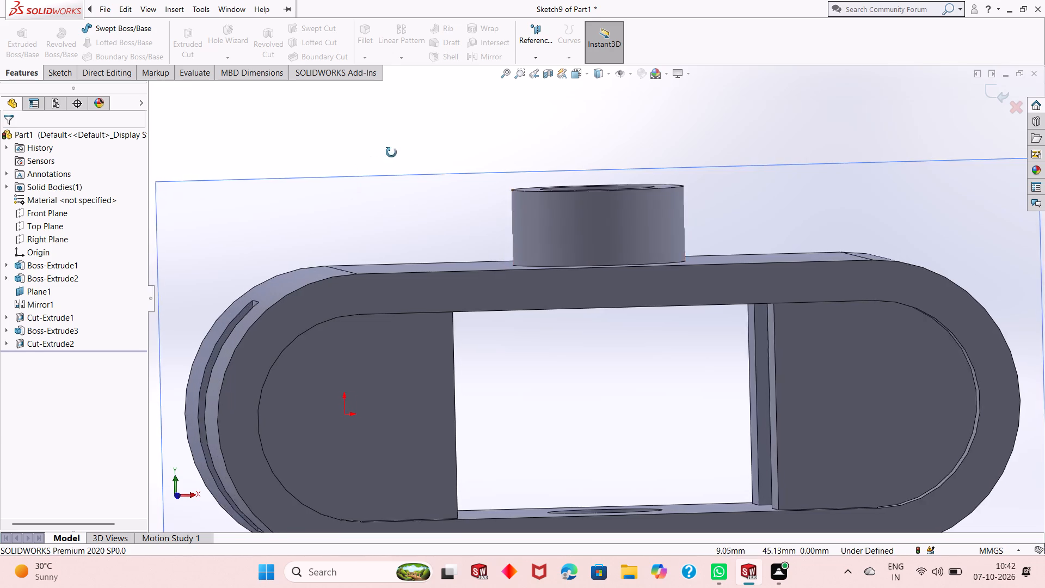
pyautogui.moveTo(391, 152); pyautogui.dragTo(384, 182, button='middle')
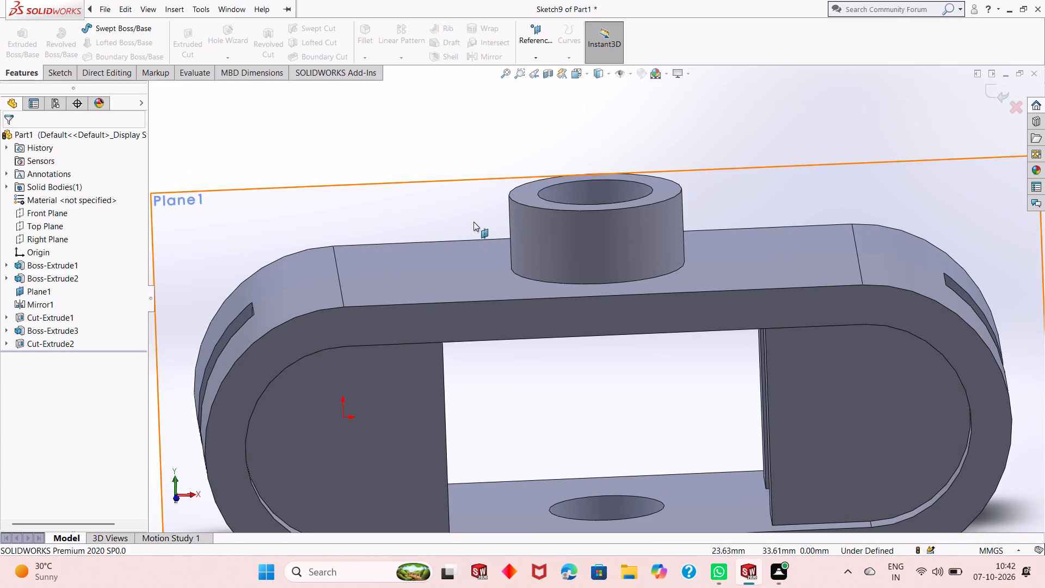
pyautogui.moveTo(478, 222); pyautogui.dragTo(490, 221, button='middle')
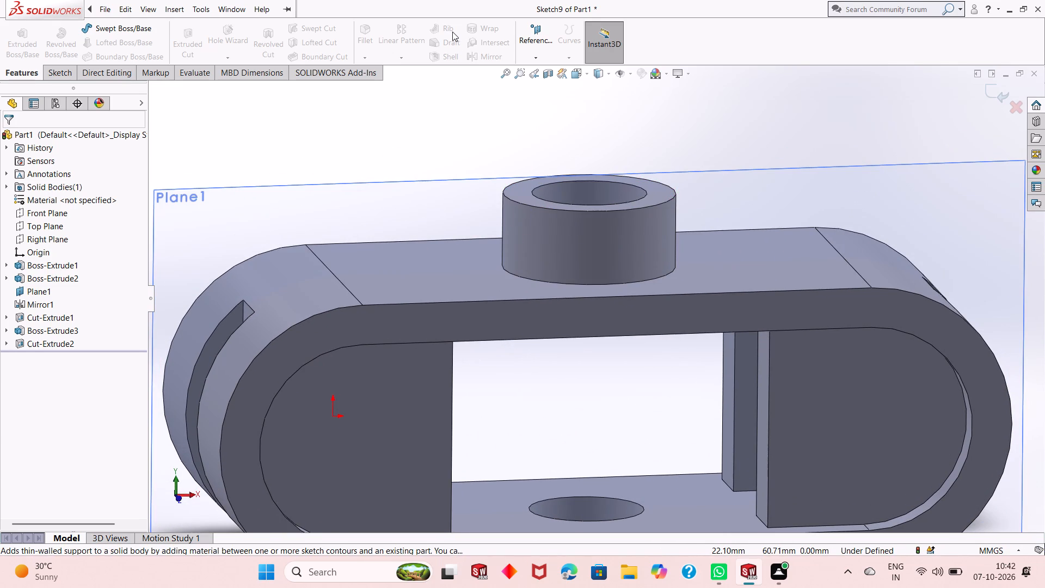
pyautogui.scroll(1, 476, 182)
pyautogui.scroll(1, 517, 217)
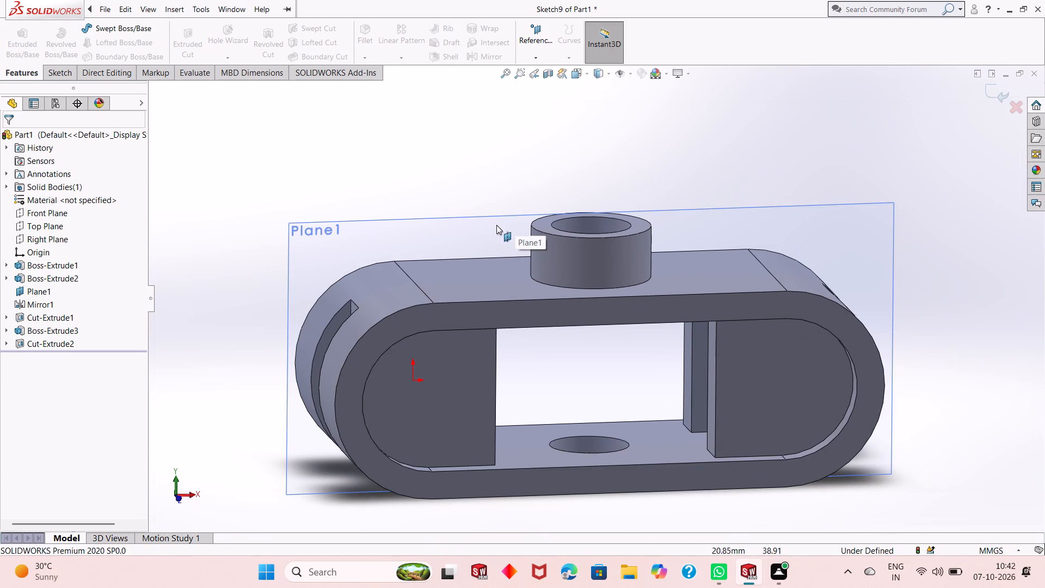
# Sketch a 1 mm horizontal line inward from the boss's top left-hand corner along its top edge.
pyautogui.click(65, 71)
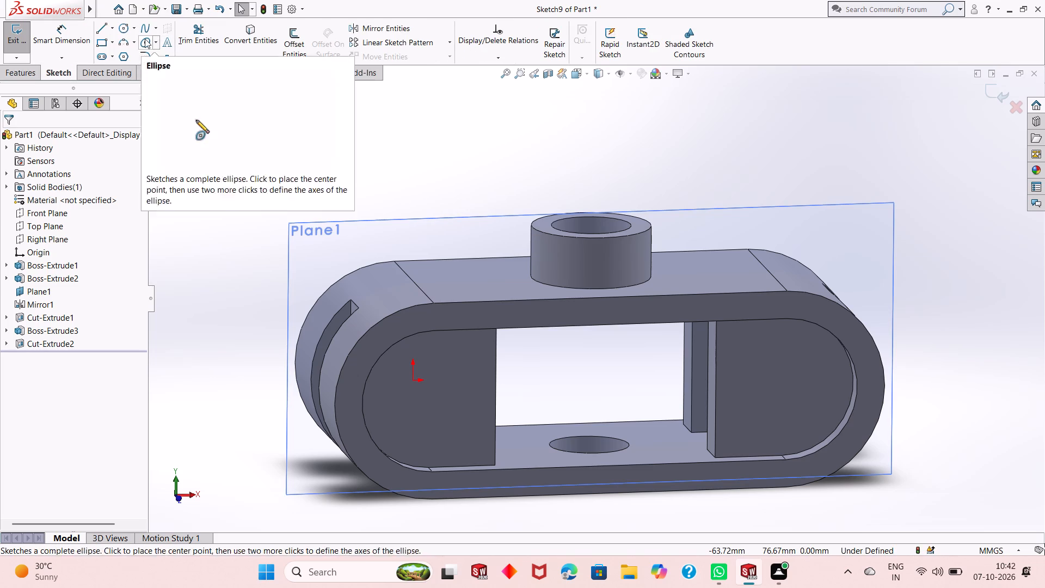
pyautogui.click(100, 28)
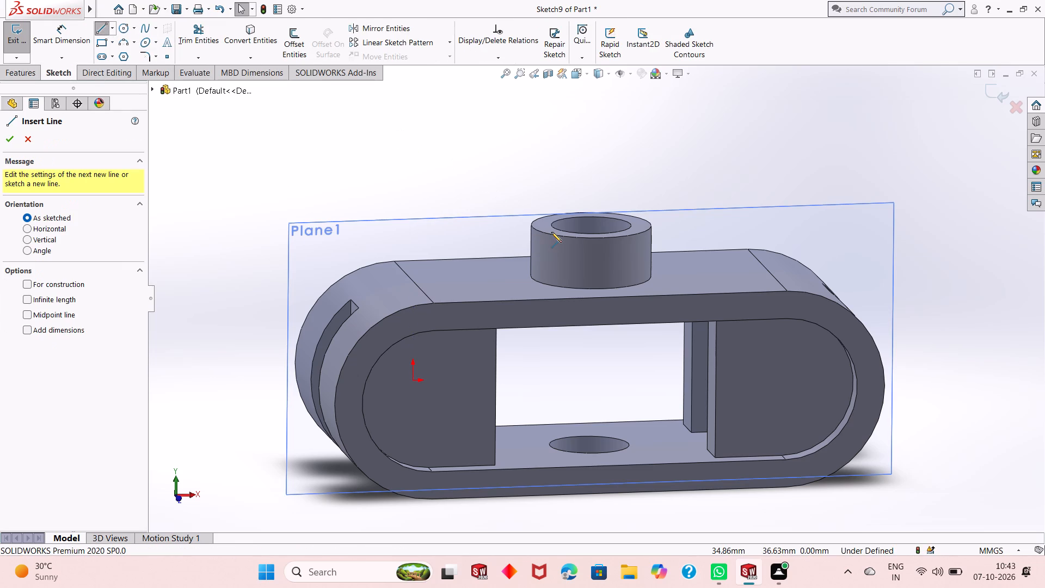
pyautogui.hotkey('ctrl', '8')
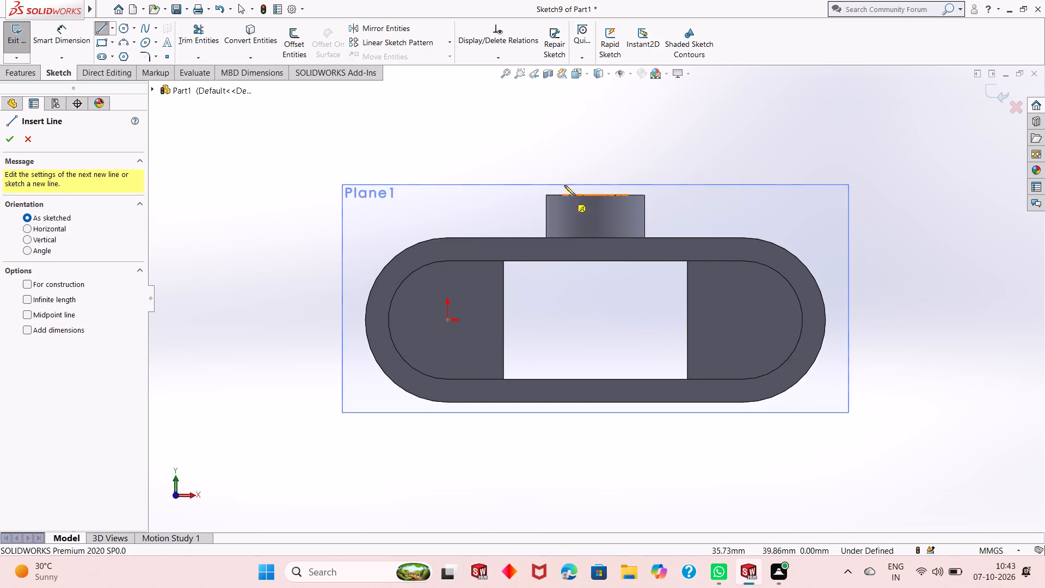
pyautogui.scroll(-3, 555, 183)
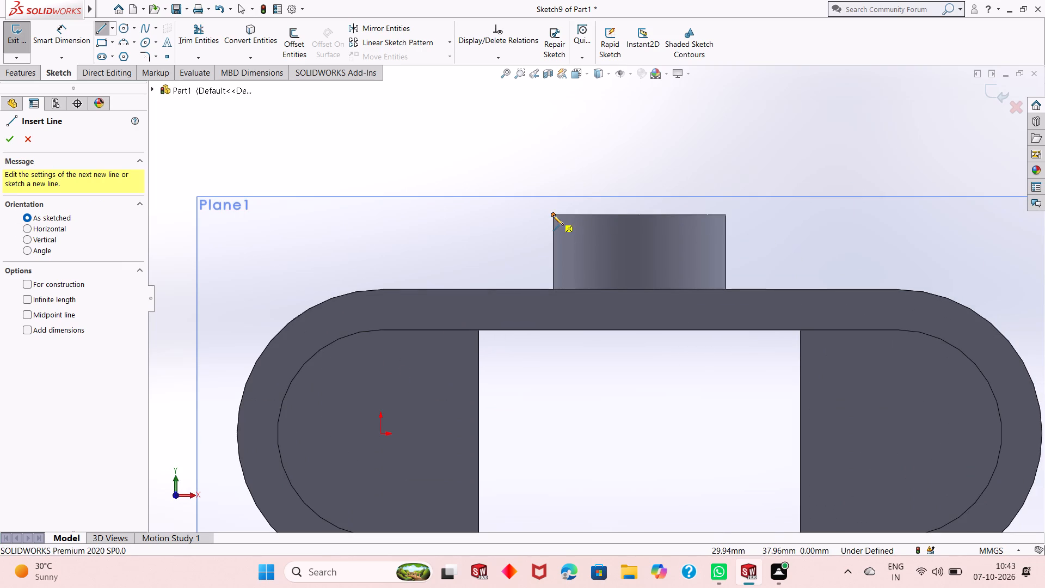
pyautogui.click(555, 215)
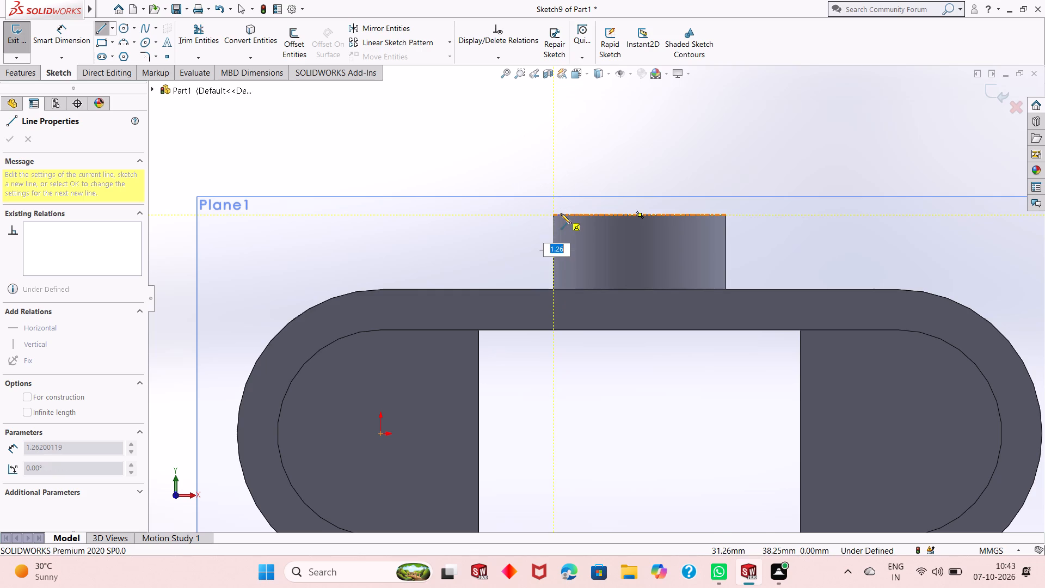
pyautogui.press('1')
pyautogui.press('Return')
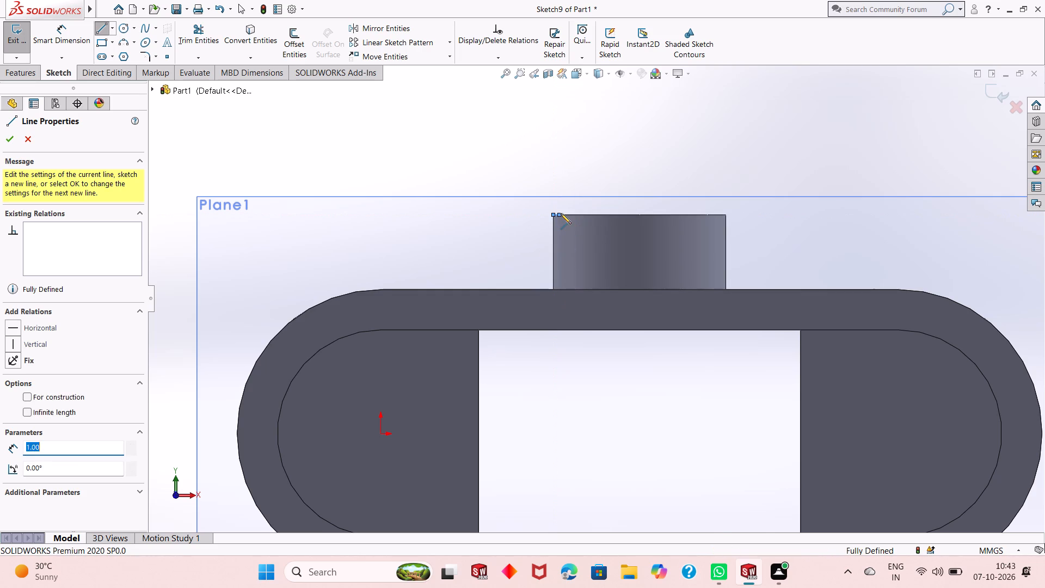
pyautogui.press('Return')
pyautogui.press('Escape')
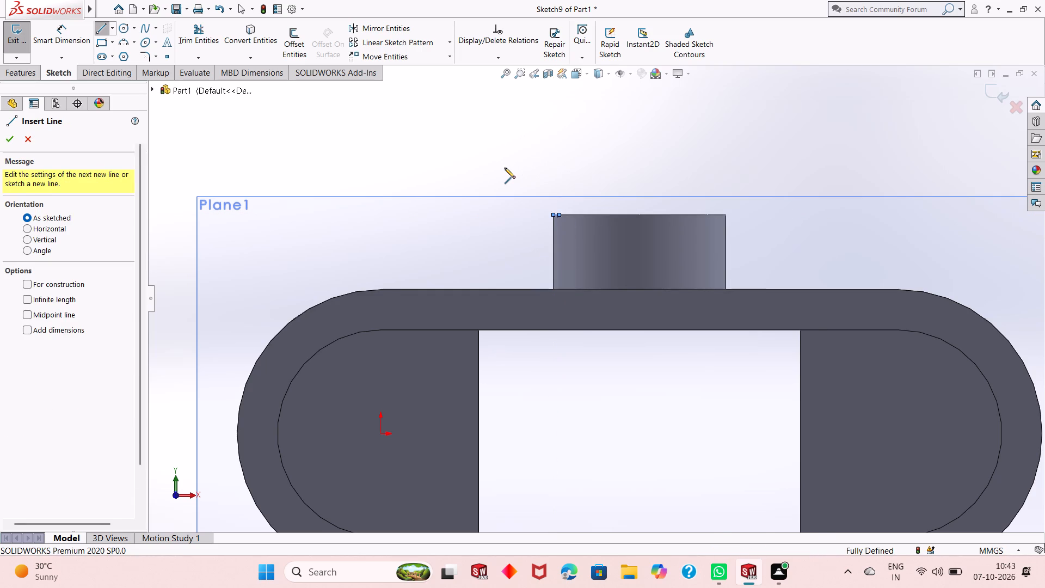
pyautogui.press('Escape')
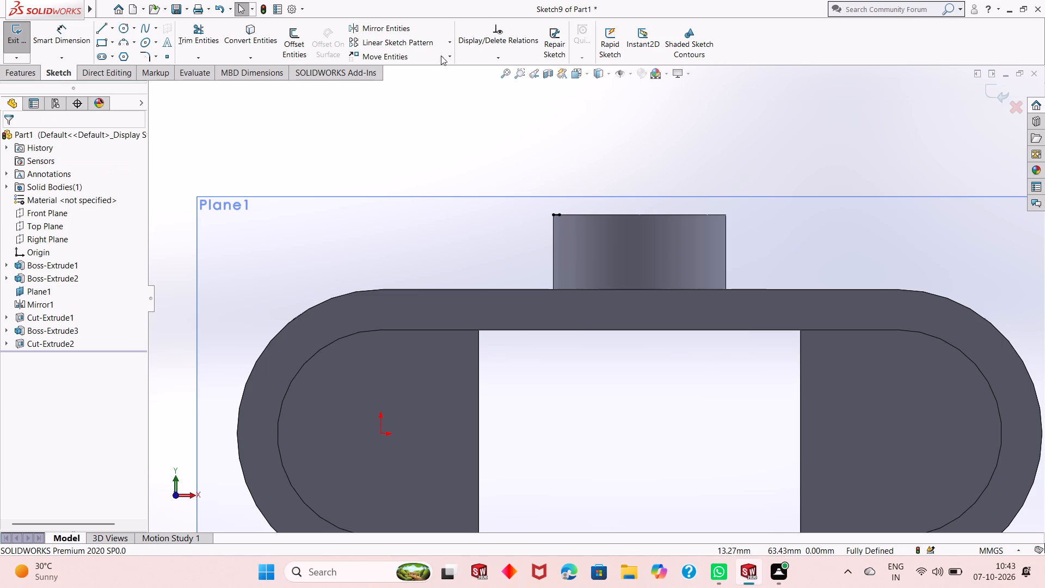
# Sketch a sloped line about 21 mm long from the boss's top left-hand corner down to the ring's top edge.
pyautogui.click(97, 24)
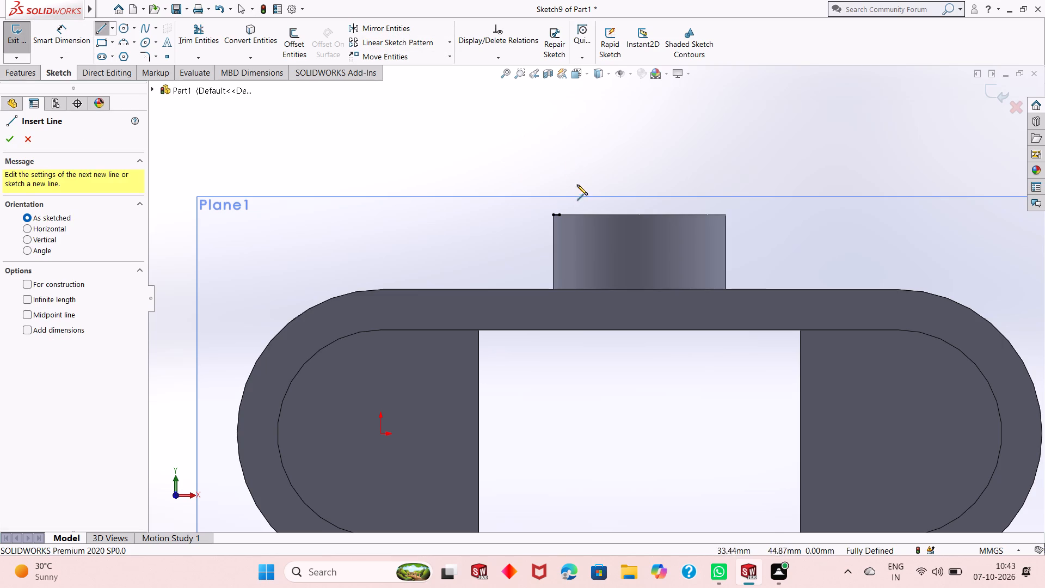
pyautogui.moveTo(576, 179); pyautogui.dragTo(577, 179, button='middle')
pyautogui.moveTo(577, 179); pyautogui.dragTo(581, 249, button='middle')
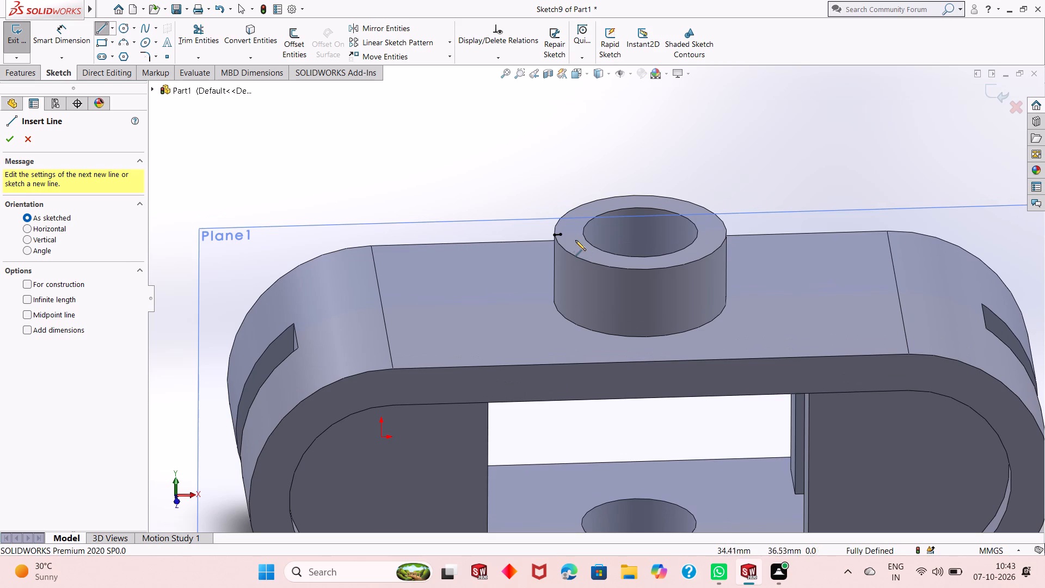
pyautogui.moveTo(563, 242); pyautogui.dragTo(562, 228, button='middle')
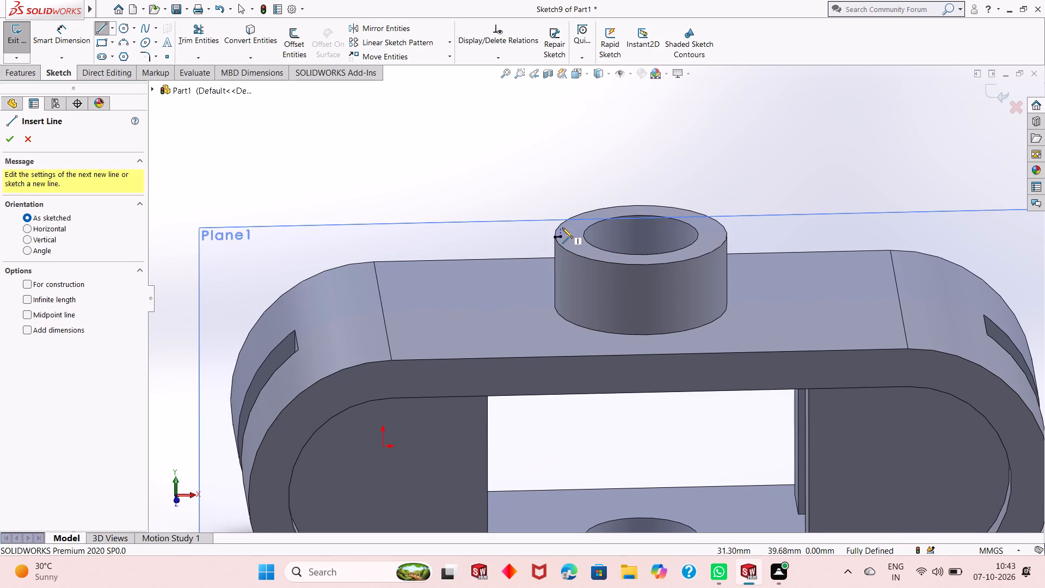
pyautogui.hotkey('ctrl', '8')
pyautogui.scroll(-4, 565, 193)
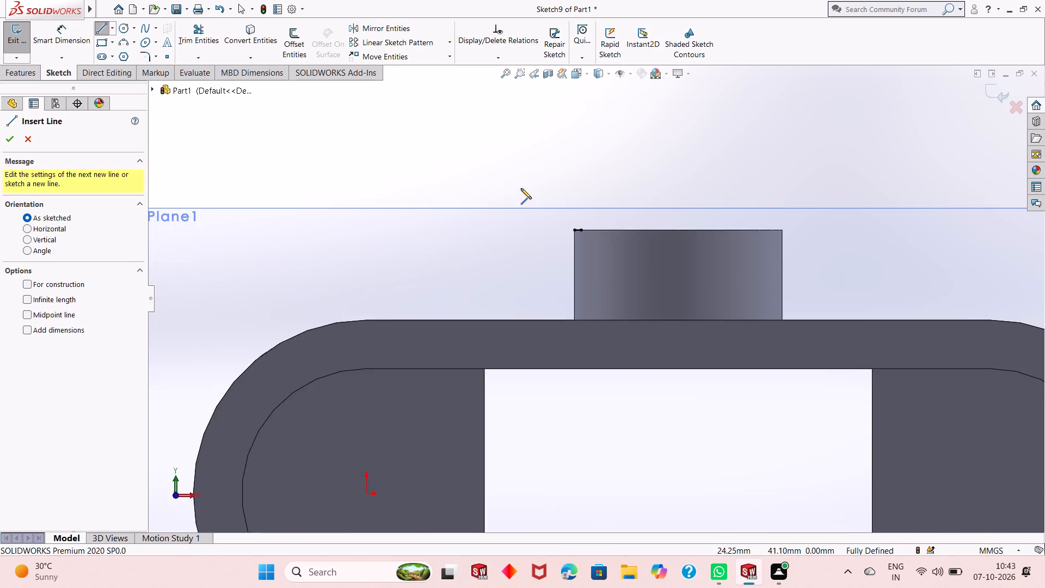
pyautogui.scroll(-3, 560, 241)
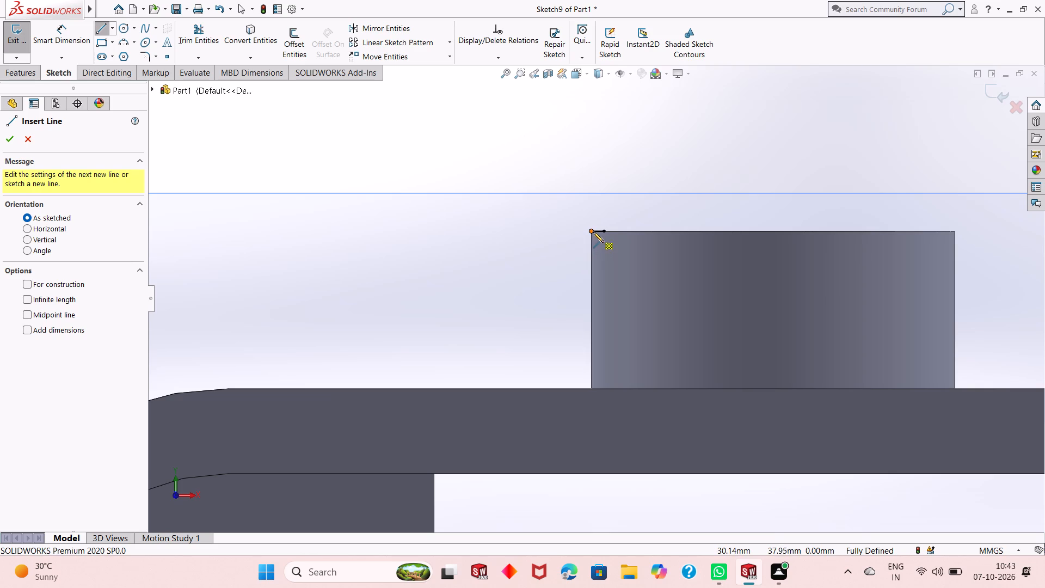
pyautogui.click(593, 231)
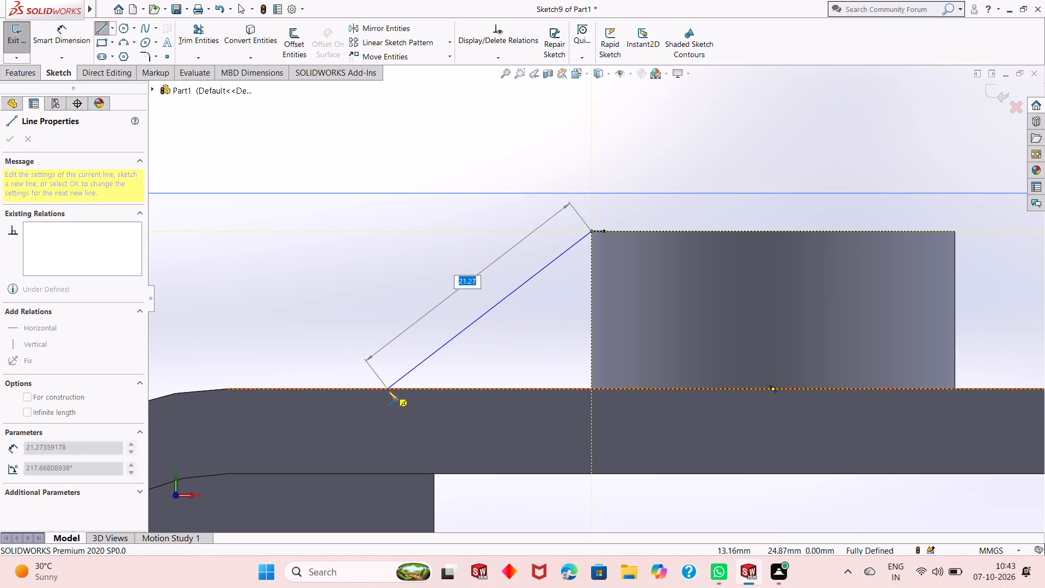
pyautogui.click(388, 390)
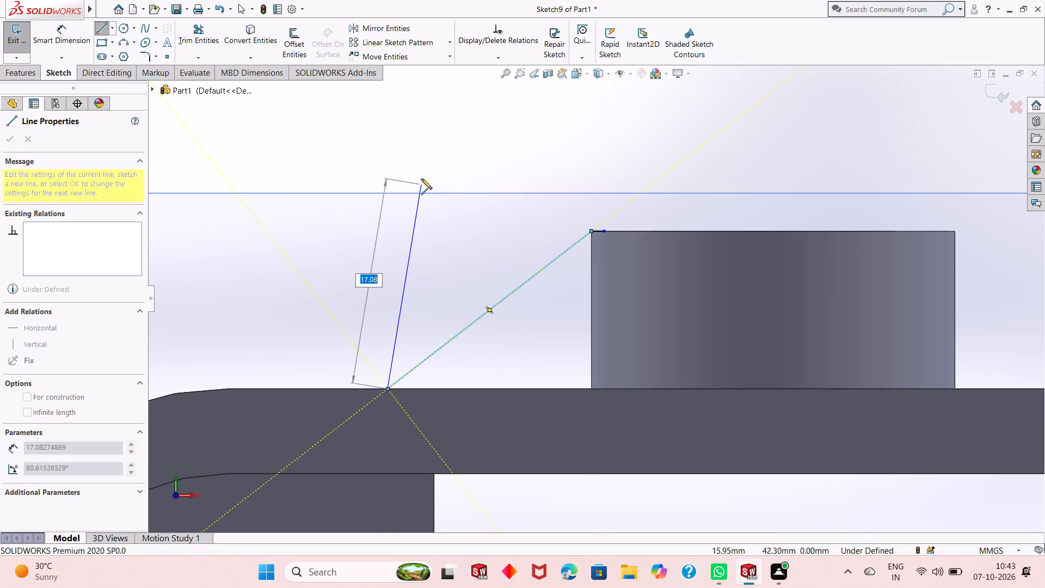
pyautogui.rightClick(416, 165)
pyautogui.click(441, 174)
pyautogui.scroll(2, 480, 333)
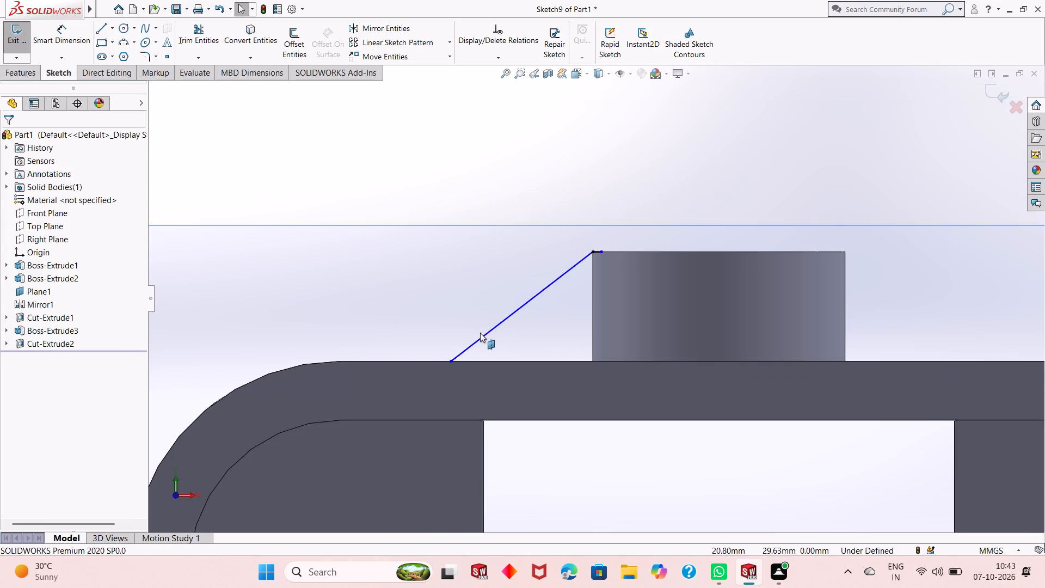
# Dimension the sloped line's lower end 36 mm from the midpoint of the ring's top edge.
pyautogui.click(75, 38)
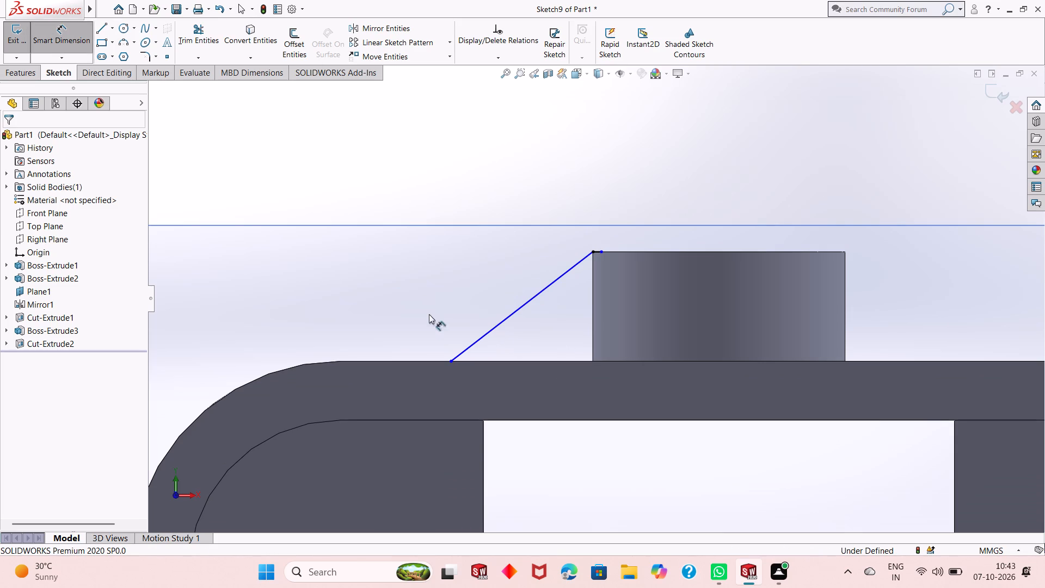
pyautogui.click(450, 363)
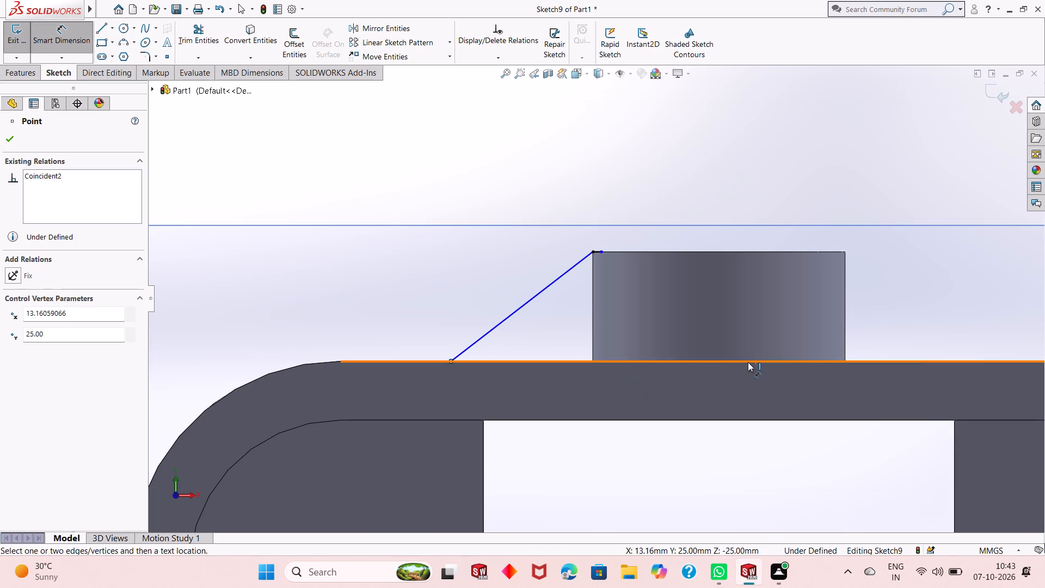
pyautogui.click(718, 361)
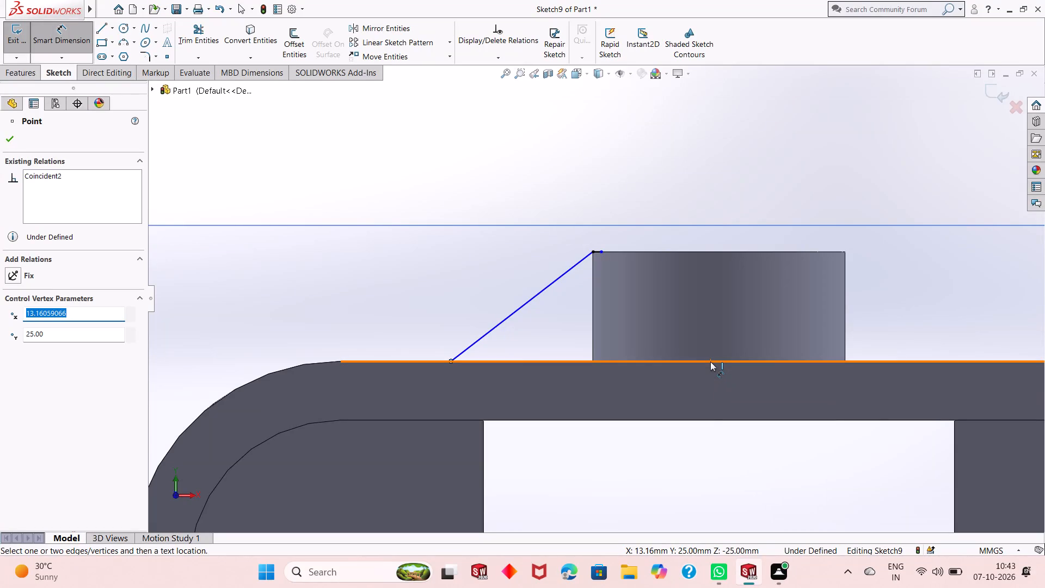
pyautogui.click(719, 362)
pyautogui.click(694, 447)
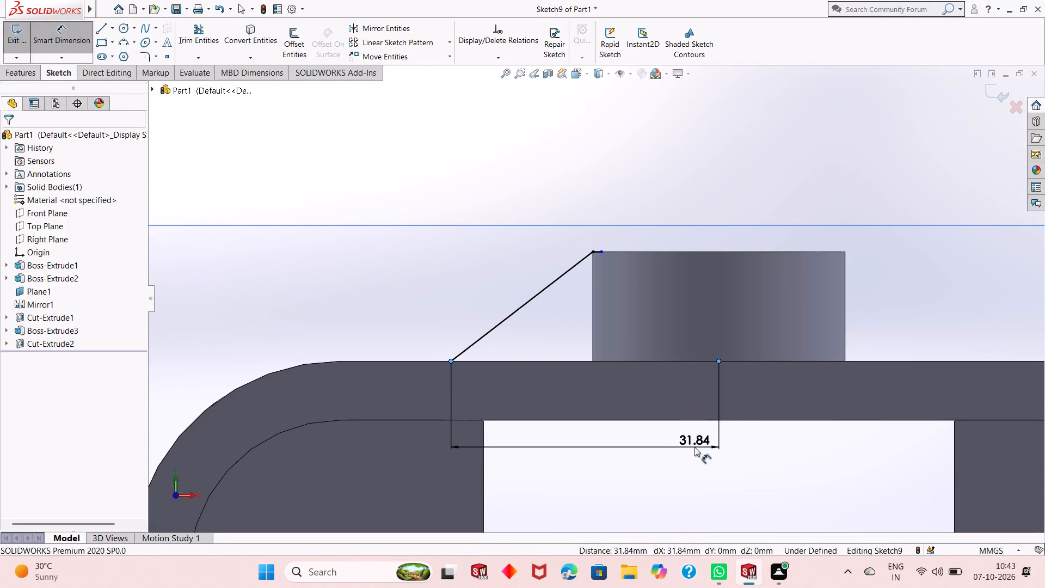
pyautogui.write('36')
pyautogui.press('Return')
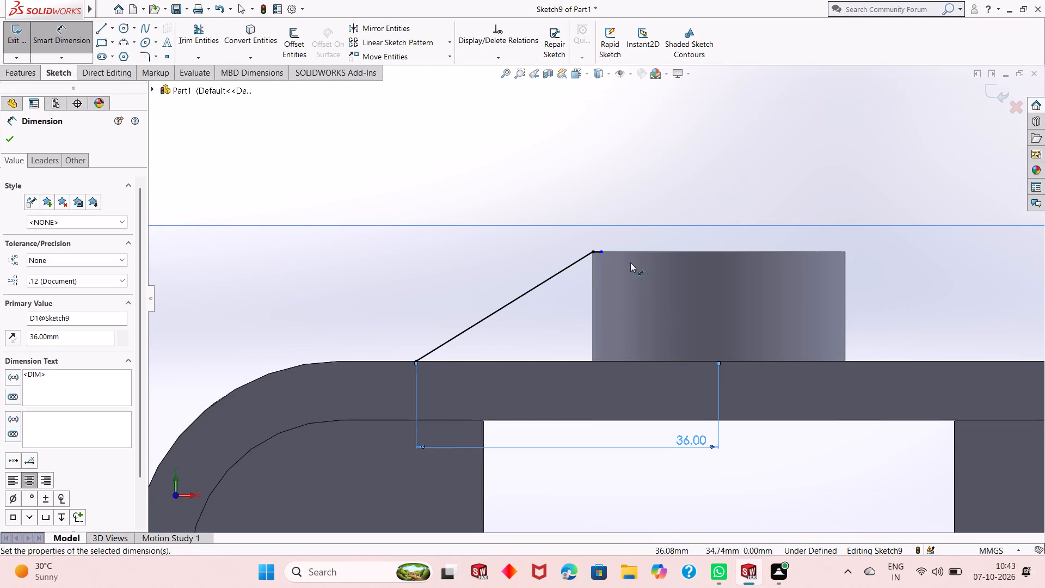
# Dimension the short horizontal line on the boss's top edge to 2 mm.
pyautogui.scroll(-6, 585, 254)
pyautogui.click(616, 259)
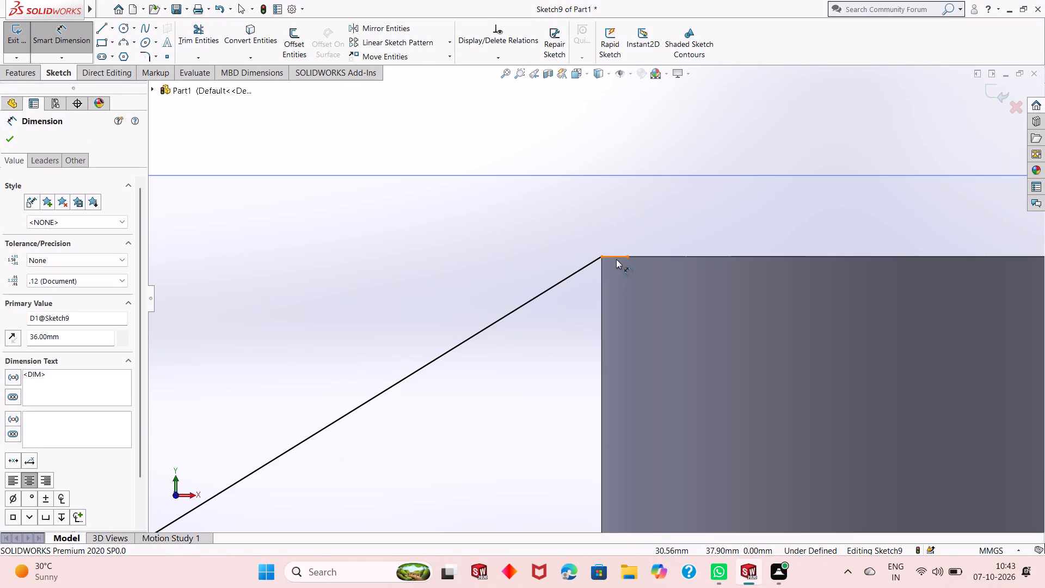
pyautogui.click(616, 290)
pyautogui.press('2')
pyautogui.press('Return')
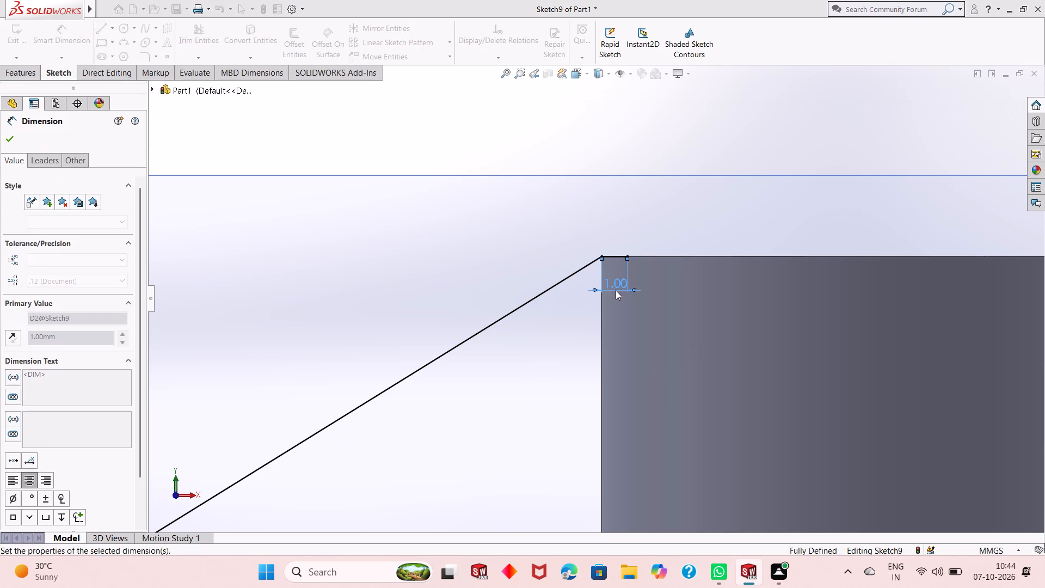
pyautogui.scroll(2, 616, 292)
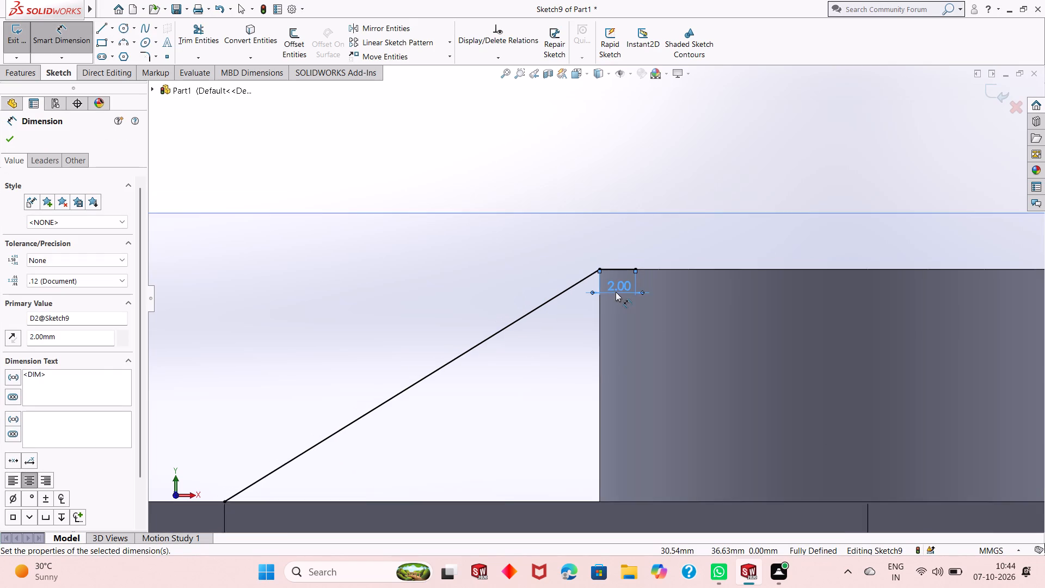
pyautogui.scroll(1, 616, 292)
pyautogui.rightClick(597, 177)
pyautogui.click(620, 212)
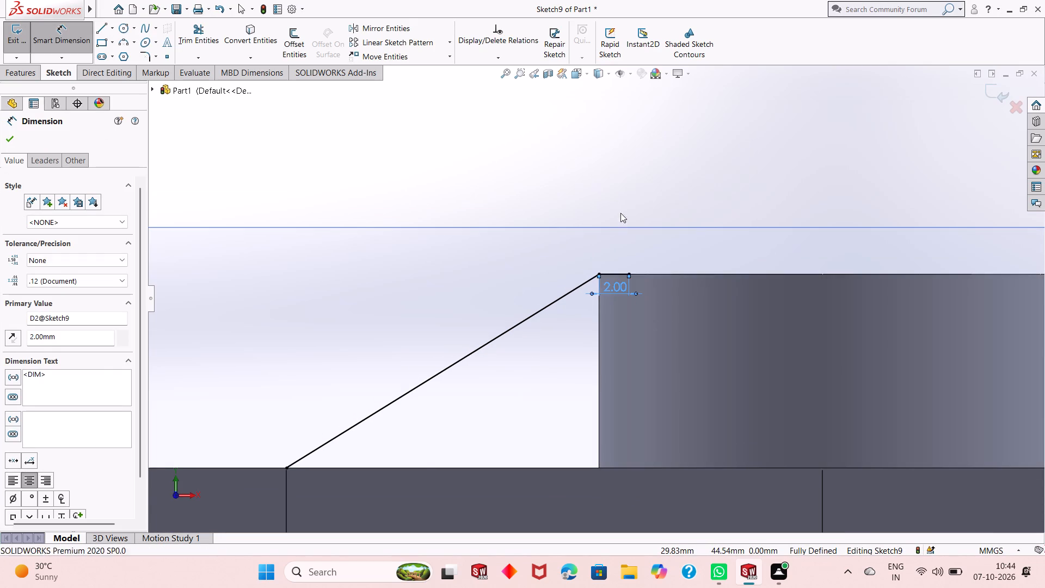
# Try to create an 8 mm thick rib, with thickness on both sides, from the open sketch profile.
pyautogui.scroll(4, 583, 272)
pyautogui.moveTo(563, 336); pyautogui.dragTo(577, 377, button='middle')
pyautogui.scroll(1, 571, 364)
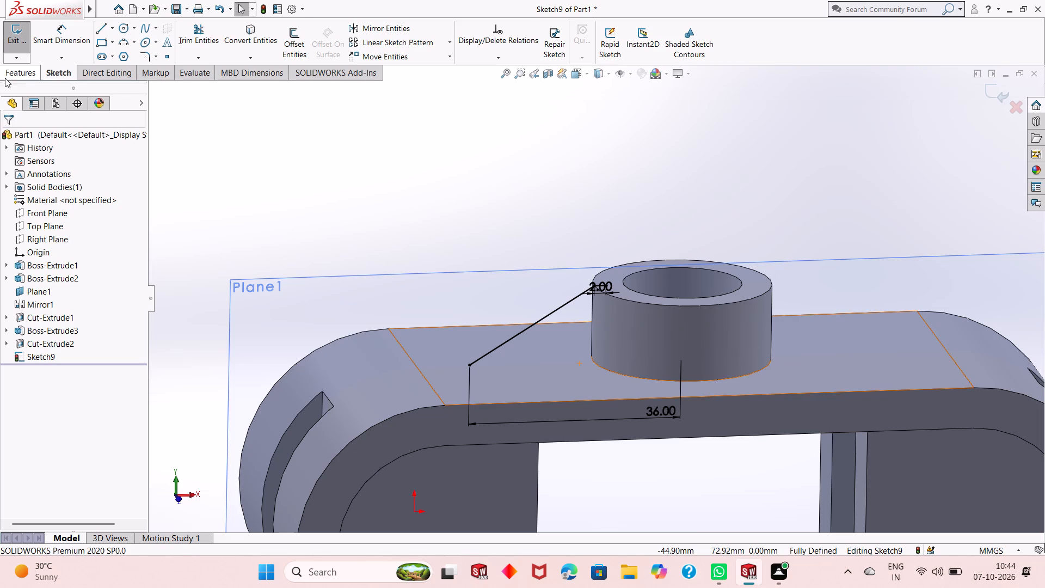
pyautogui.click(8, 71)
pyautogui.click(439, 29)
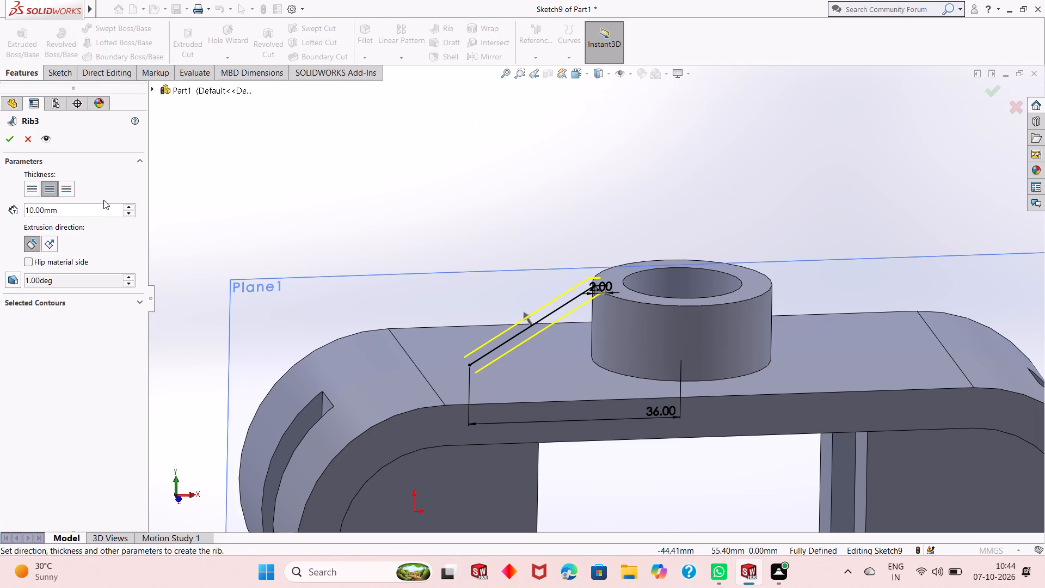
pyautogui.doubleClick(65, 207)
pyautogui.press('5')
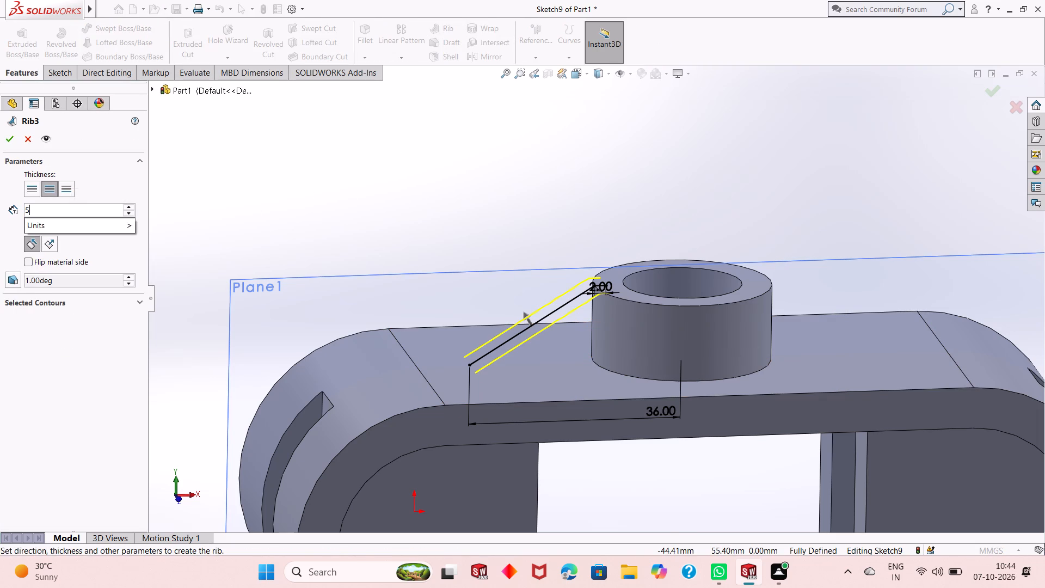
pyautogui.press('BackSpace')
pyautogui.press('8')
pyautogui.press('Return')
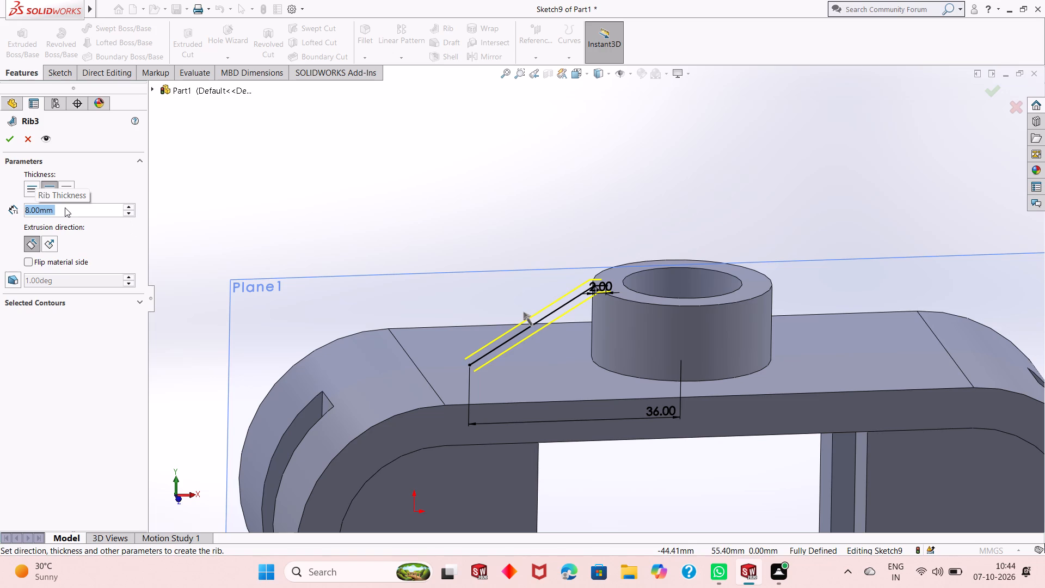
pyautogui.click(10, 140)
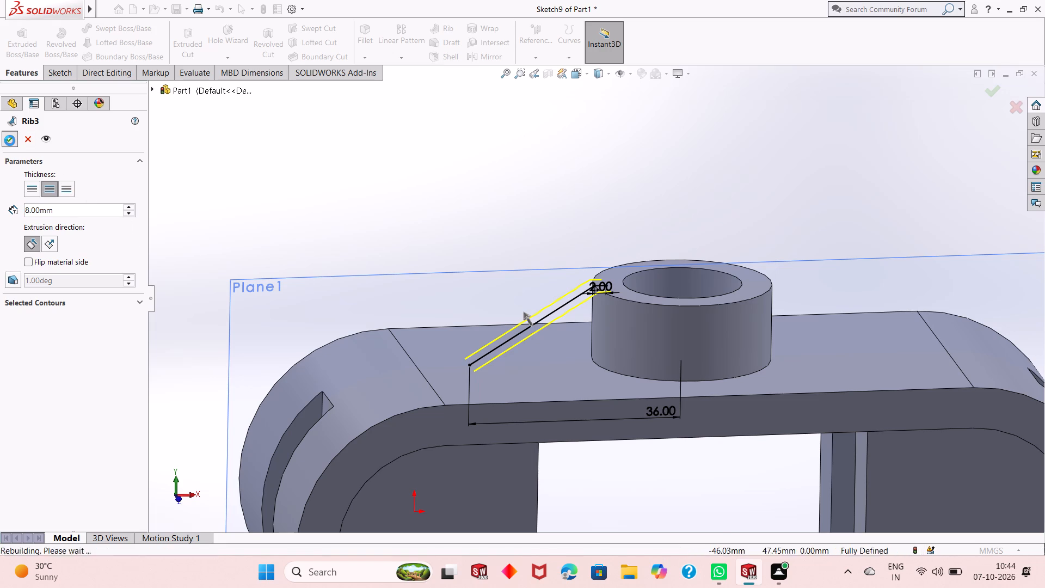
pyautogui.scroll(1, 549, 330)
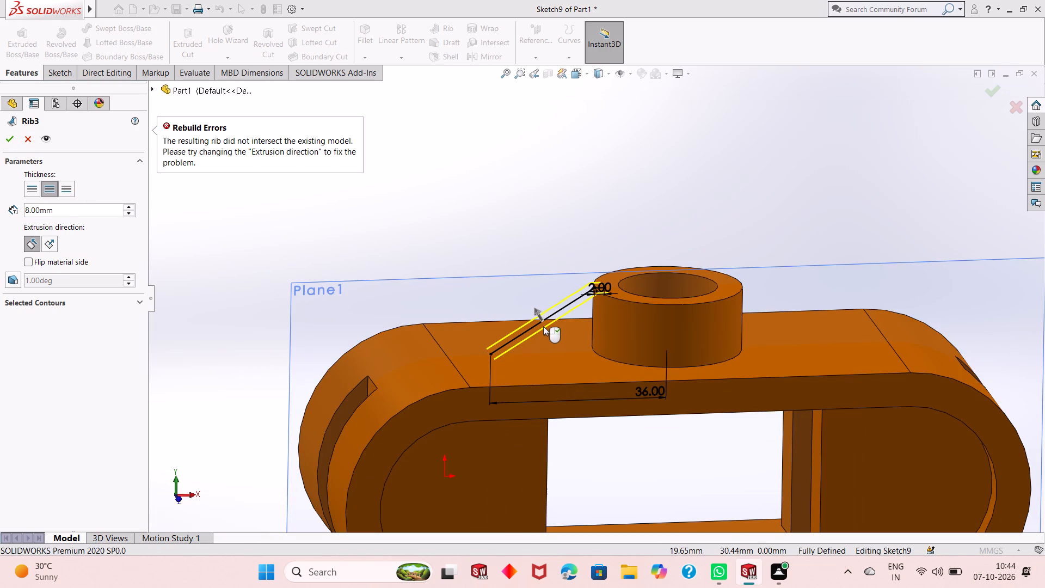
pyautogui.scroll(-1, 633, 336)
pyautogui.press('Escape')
# Examine the rib preview from several angles where it meets the boss's top, and cancel the rib.
pyautogui.moveTo(612, 326); pyautogui.dragTo(548, 302, button='middle')
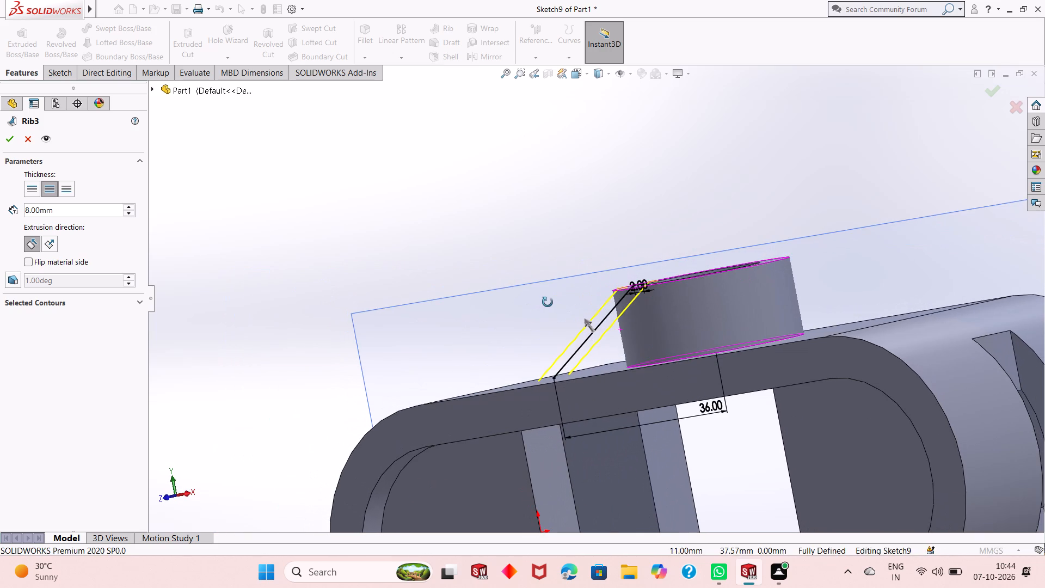
pyautogui.moveTo(548, 302); pyautogui.dragTo(587, 307, button='middle')
pyautogui.scroll(-3, 593, 297)
pyautogui.moveTo(614, 299); pyautogui.dragTo(617, 299, button='middle')
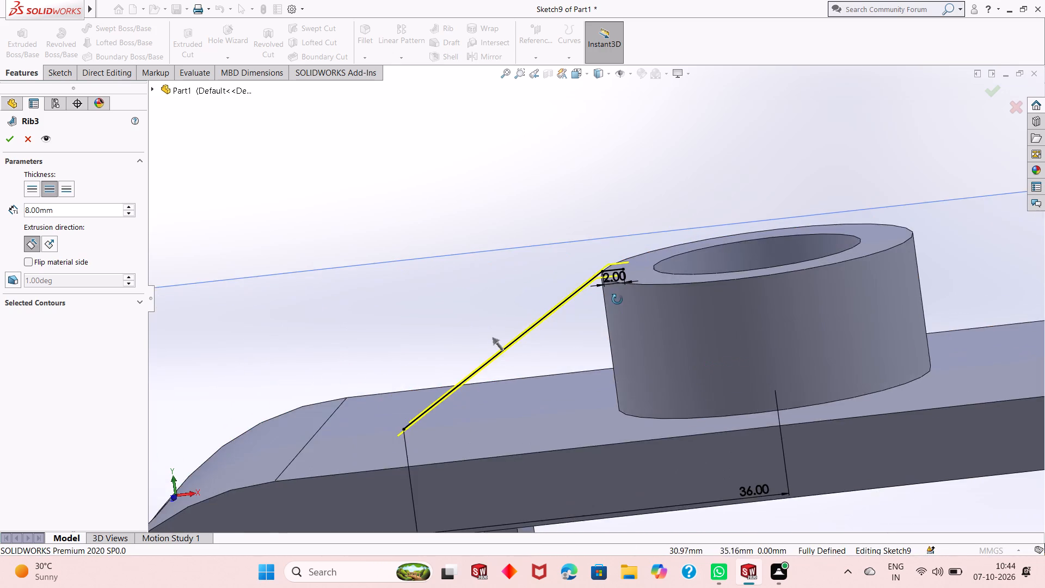
pyautogui.moveTo(617, 299); pyautogui.dragTo(635, 371, button='middle')
pyautogui.scroll(-2, 594, 206)
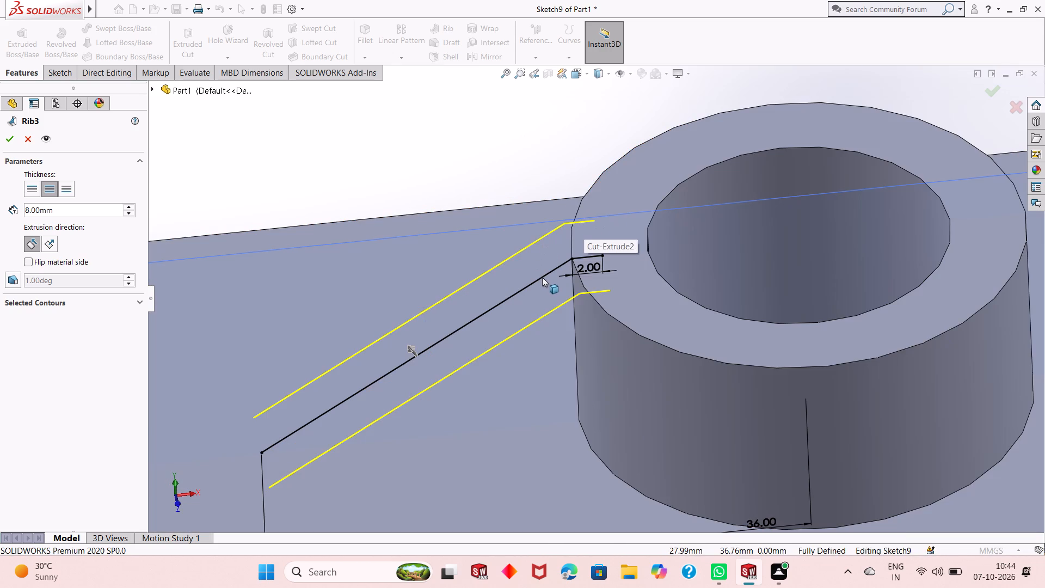
pyautogui.scroll(-1, 557, 273)
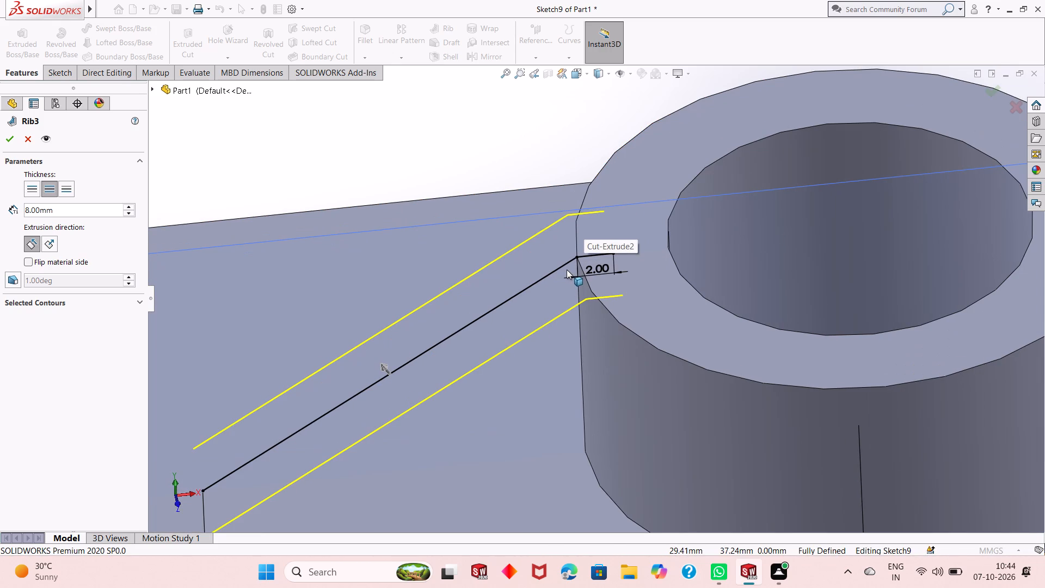
pyautogui.scroll(3, 567, 268)
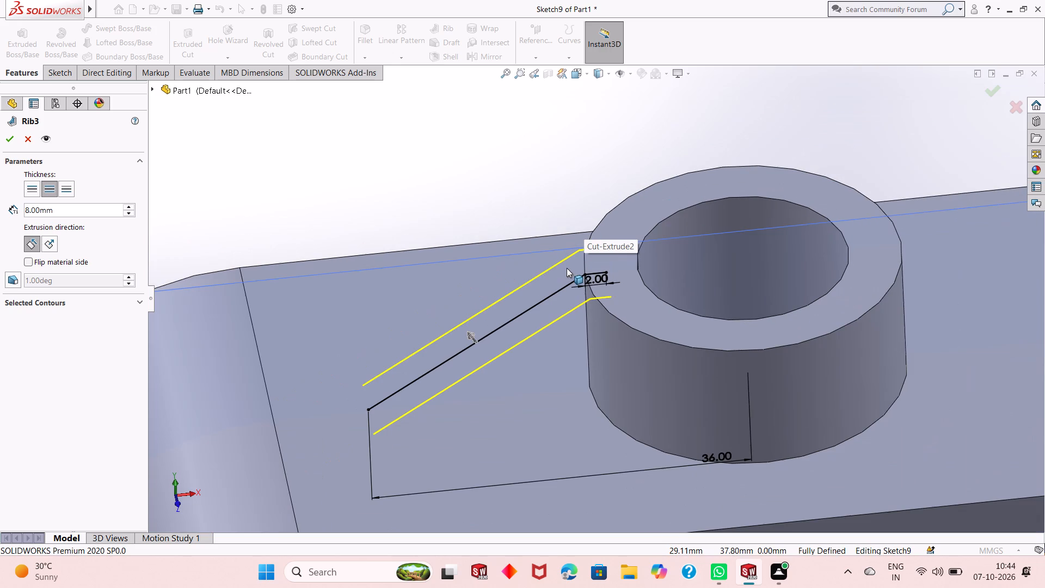
pyautogui.press('Escape')
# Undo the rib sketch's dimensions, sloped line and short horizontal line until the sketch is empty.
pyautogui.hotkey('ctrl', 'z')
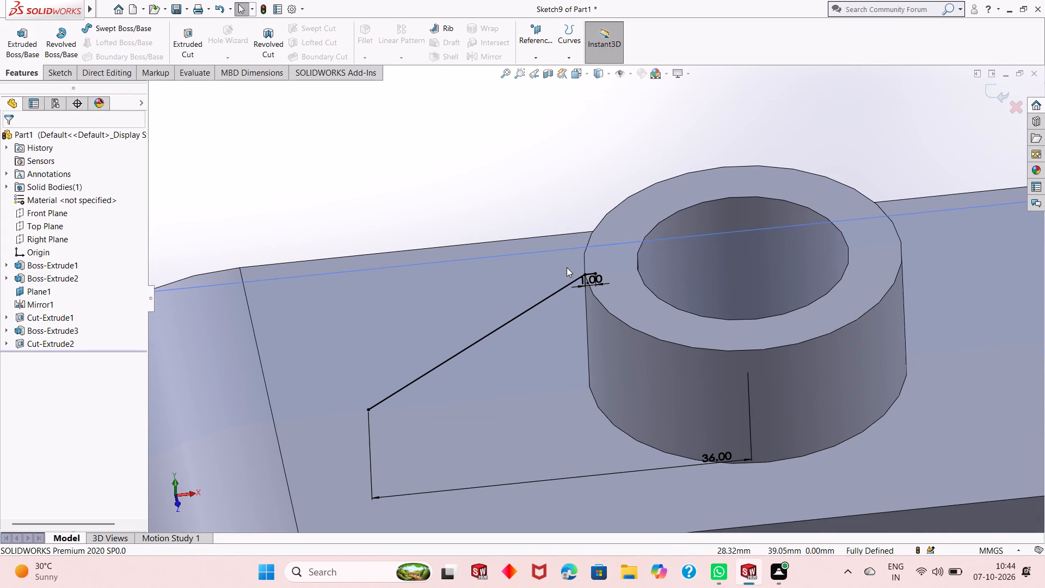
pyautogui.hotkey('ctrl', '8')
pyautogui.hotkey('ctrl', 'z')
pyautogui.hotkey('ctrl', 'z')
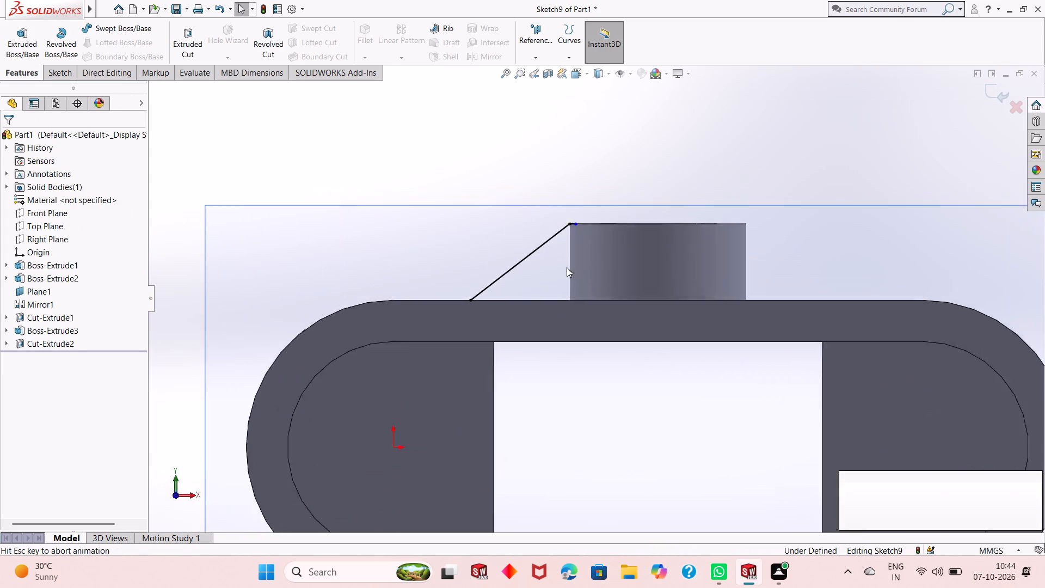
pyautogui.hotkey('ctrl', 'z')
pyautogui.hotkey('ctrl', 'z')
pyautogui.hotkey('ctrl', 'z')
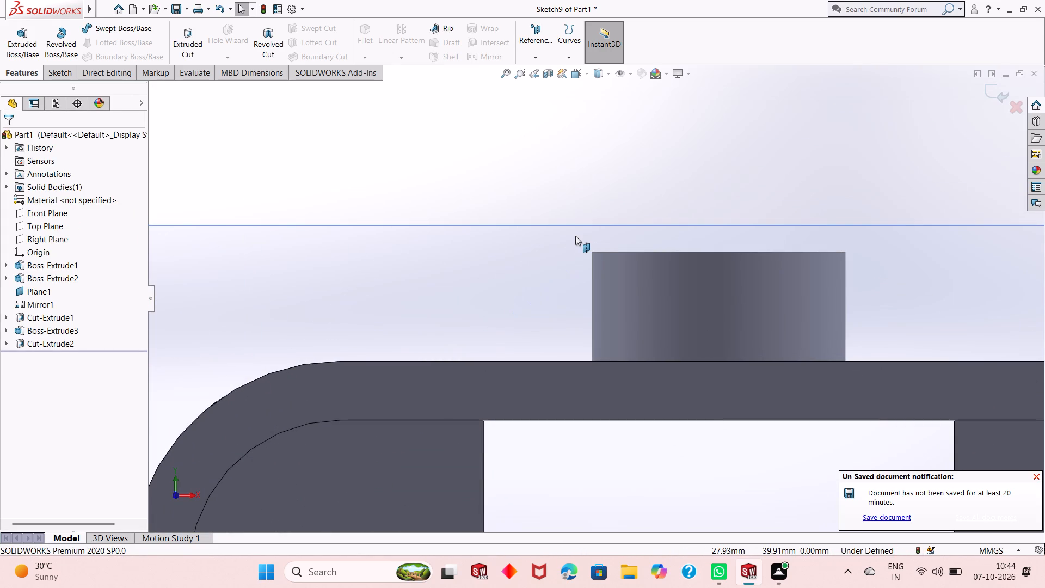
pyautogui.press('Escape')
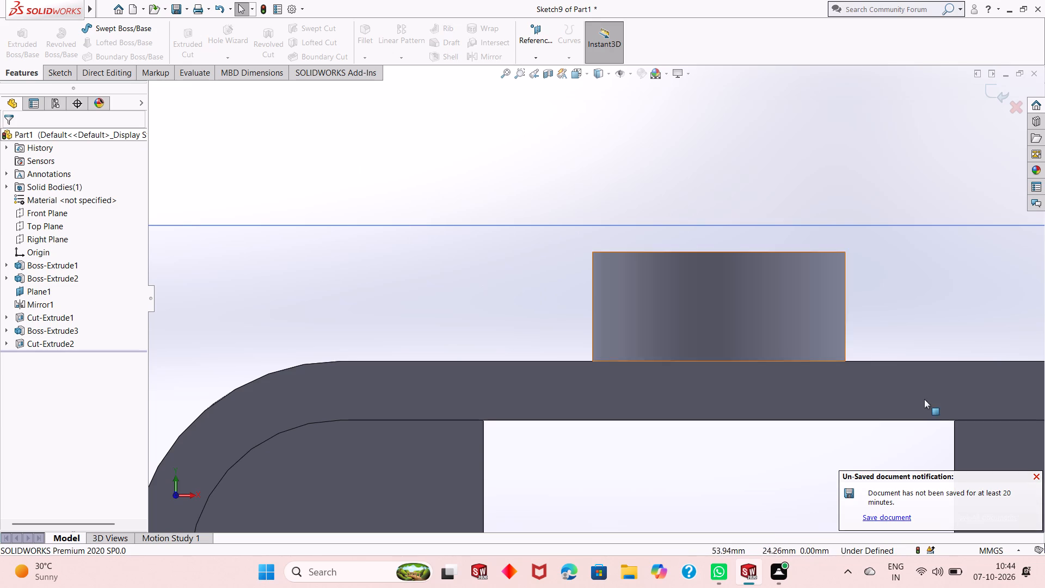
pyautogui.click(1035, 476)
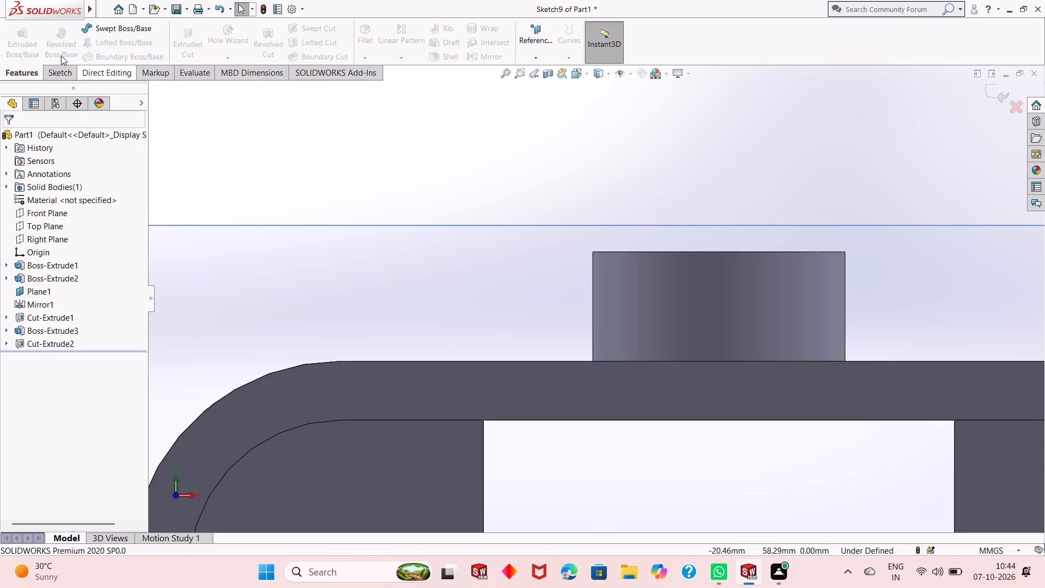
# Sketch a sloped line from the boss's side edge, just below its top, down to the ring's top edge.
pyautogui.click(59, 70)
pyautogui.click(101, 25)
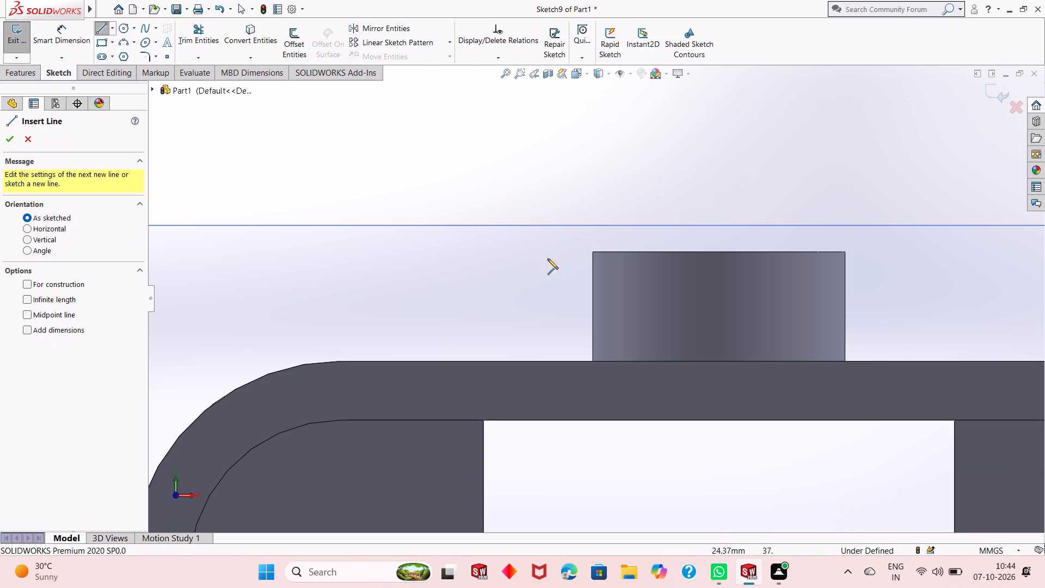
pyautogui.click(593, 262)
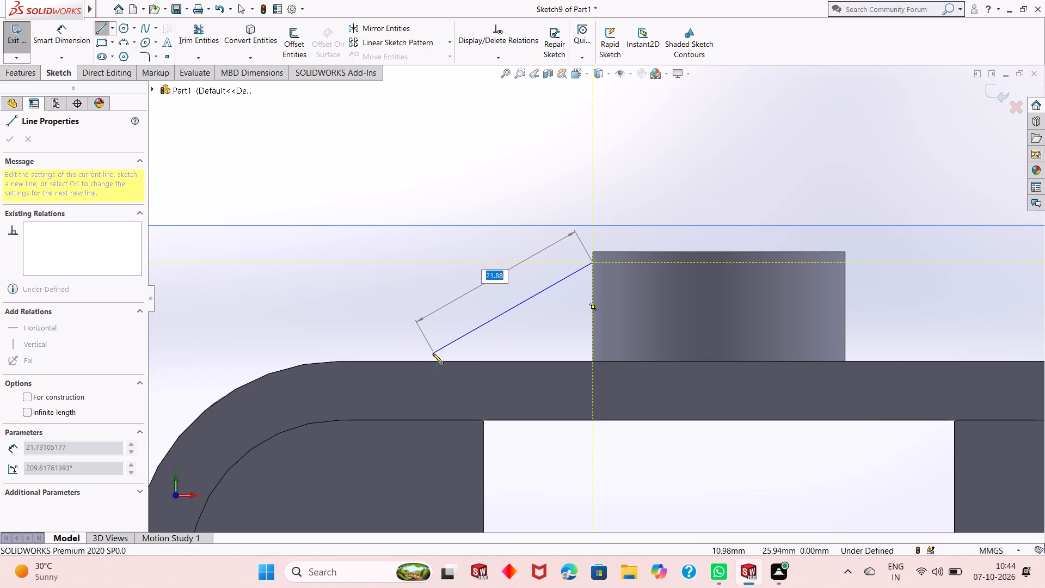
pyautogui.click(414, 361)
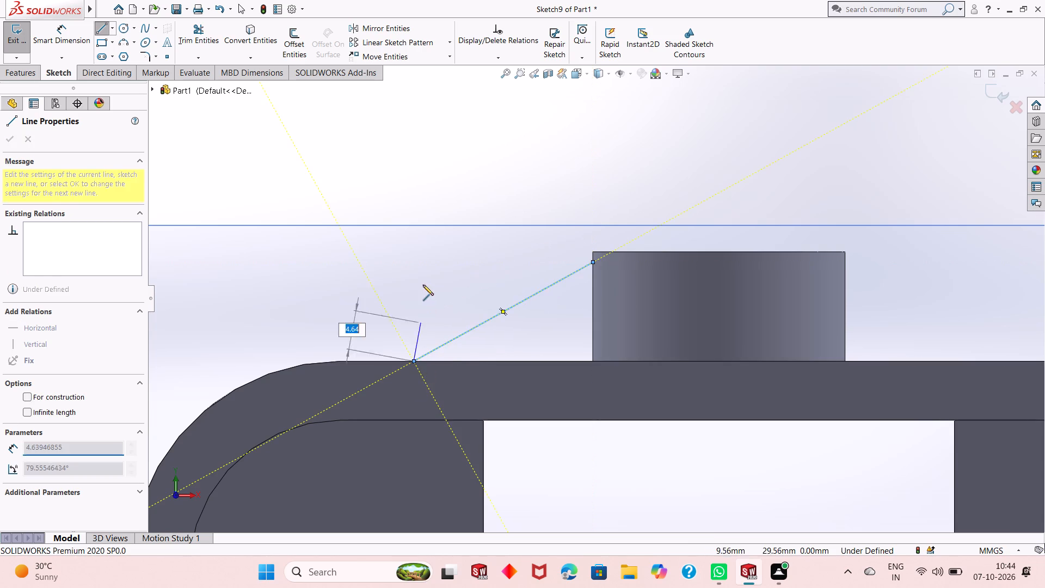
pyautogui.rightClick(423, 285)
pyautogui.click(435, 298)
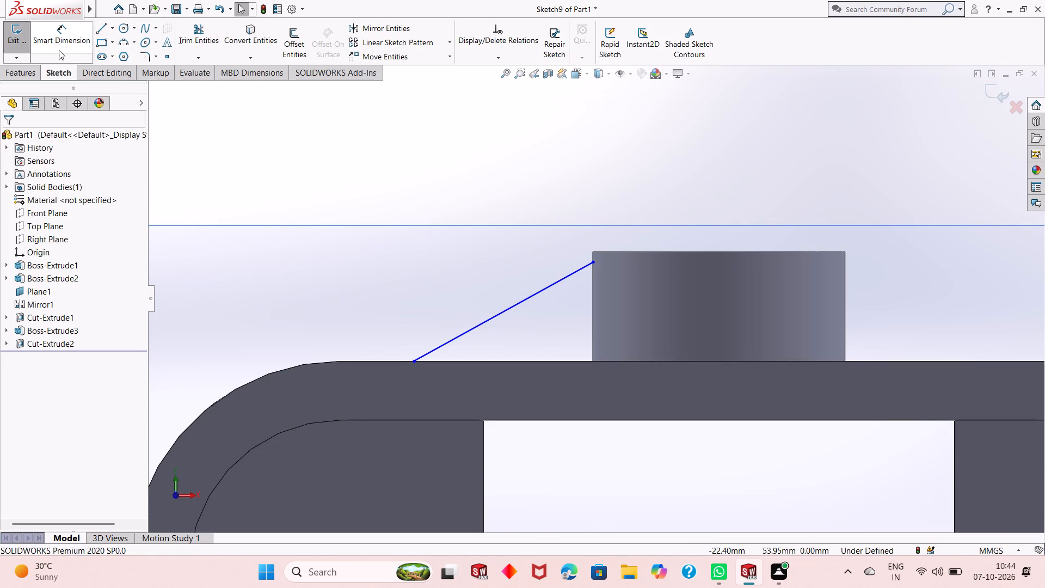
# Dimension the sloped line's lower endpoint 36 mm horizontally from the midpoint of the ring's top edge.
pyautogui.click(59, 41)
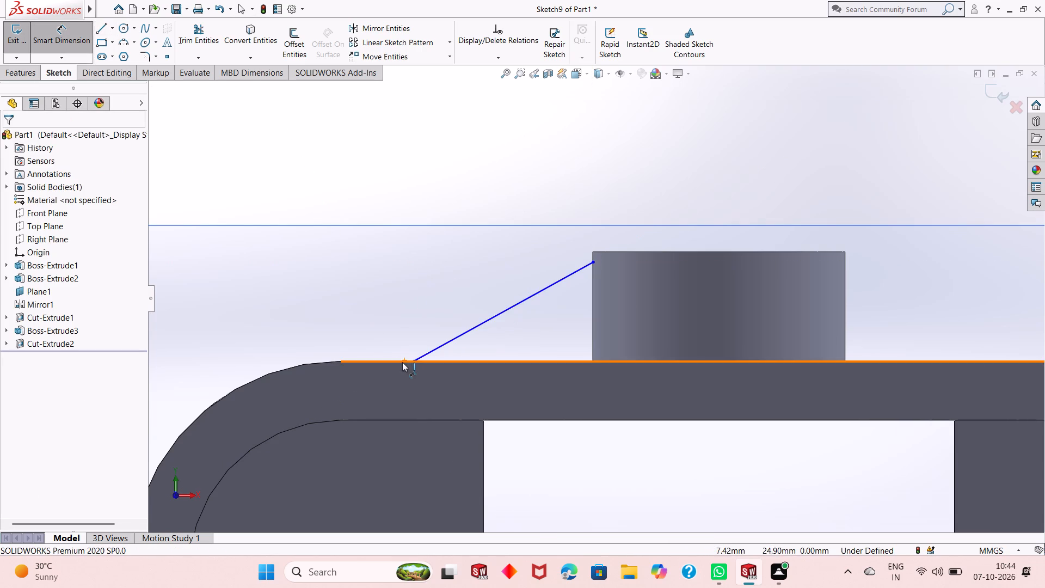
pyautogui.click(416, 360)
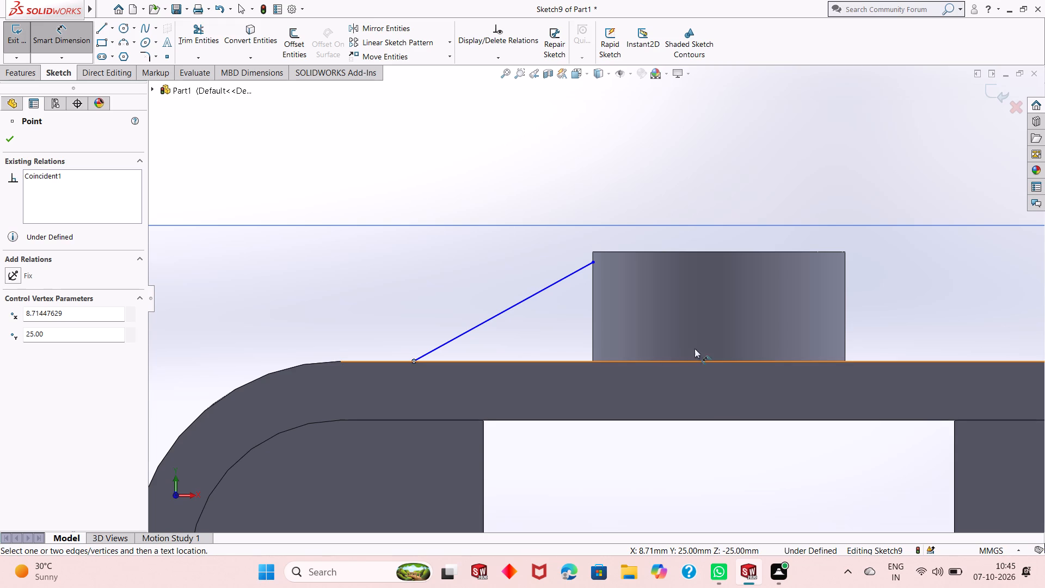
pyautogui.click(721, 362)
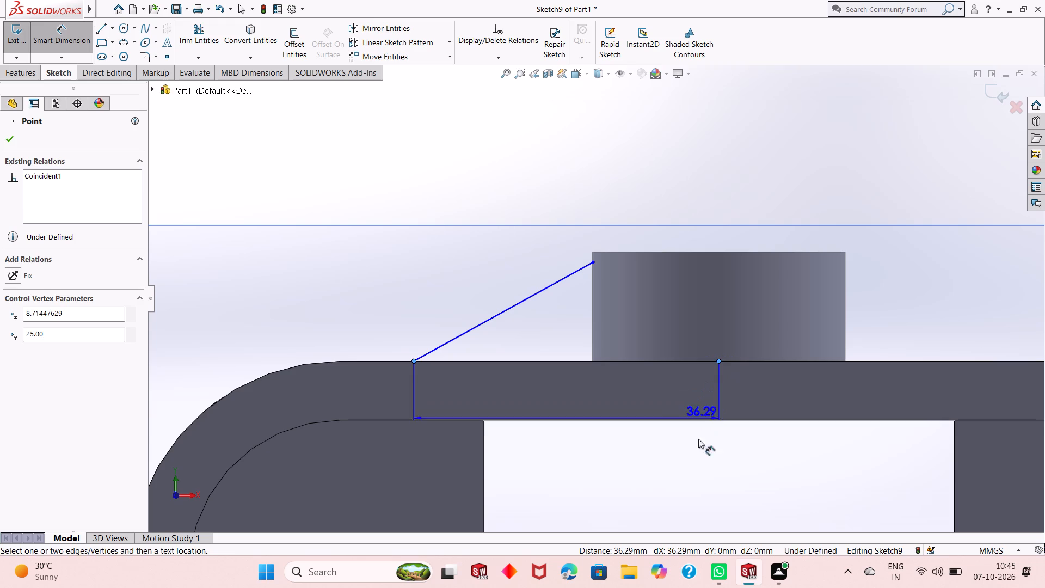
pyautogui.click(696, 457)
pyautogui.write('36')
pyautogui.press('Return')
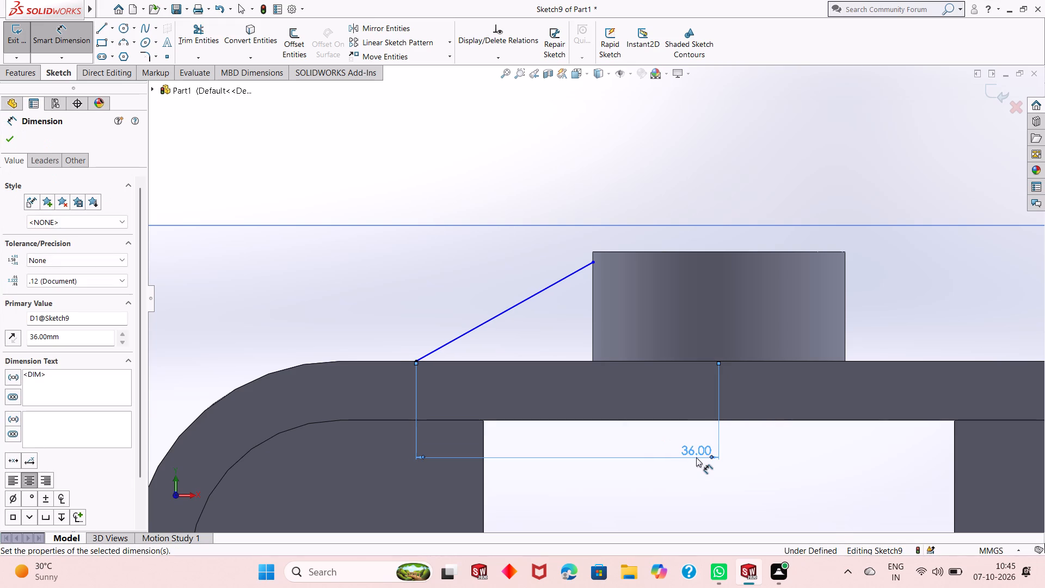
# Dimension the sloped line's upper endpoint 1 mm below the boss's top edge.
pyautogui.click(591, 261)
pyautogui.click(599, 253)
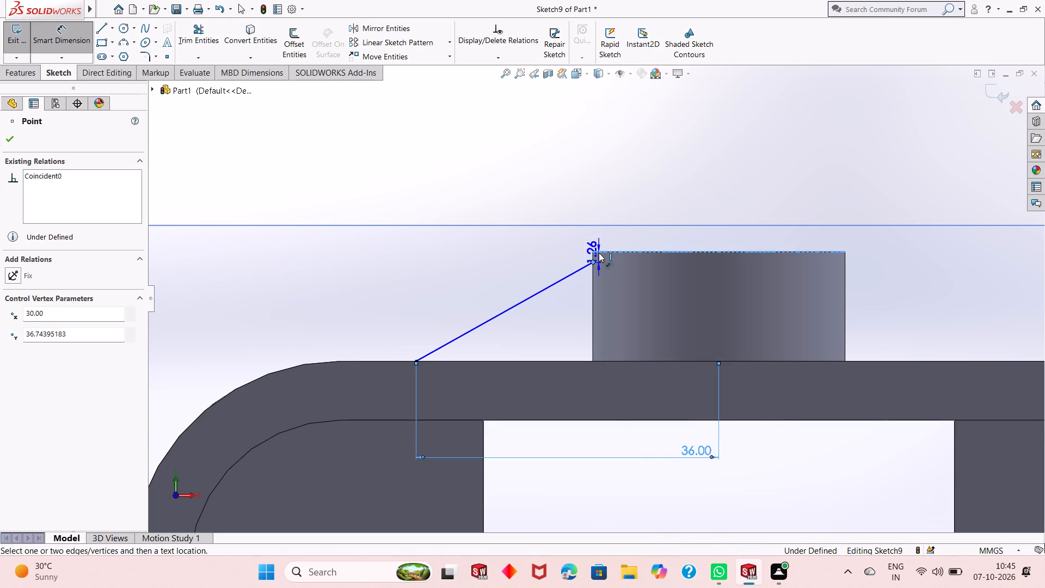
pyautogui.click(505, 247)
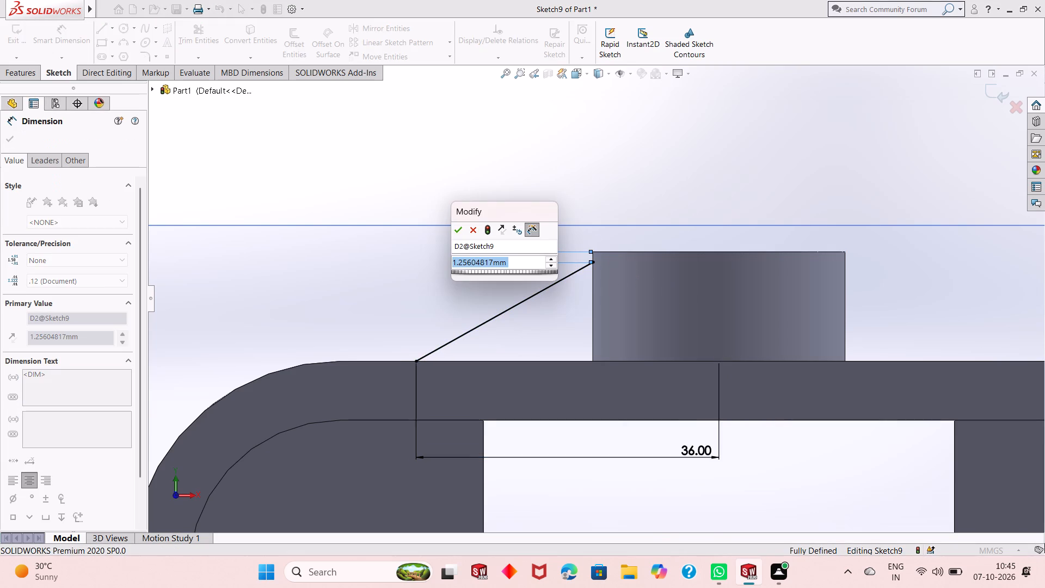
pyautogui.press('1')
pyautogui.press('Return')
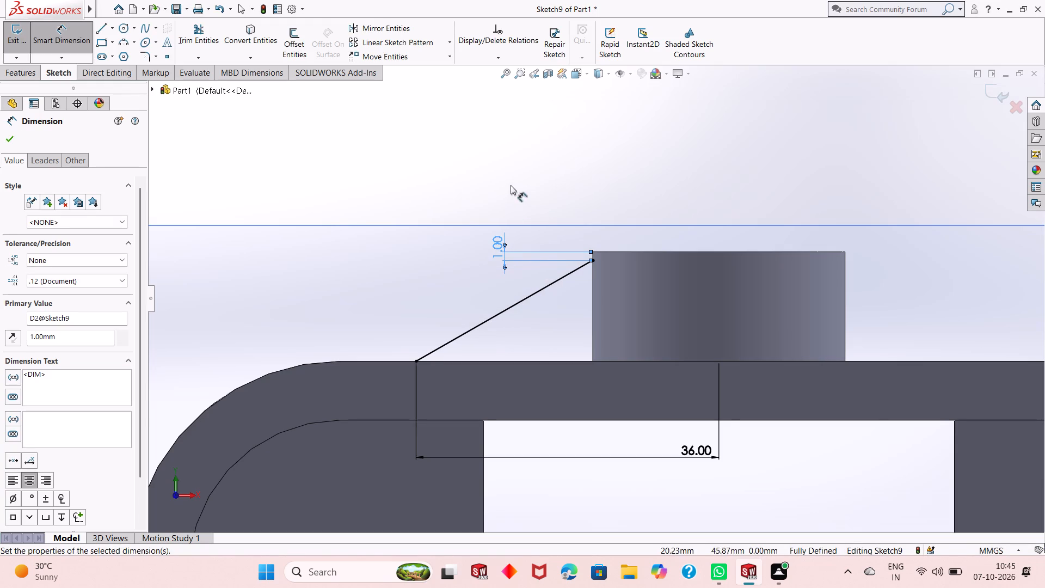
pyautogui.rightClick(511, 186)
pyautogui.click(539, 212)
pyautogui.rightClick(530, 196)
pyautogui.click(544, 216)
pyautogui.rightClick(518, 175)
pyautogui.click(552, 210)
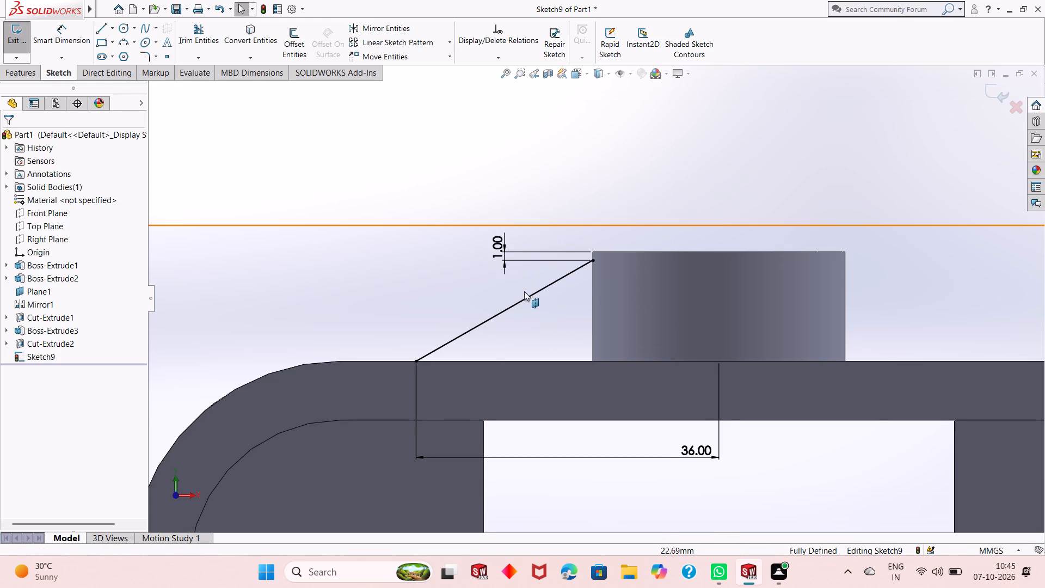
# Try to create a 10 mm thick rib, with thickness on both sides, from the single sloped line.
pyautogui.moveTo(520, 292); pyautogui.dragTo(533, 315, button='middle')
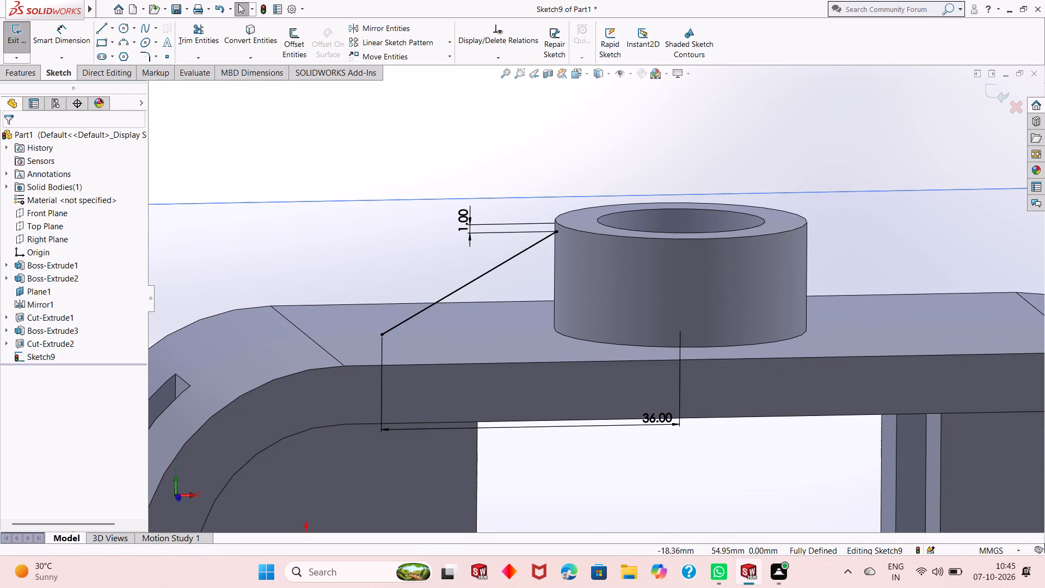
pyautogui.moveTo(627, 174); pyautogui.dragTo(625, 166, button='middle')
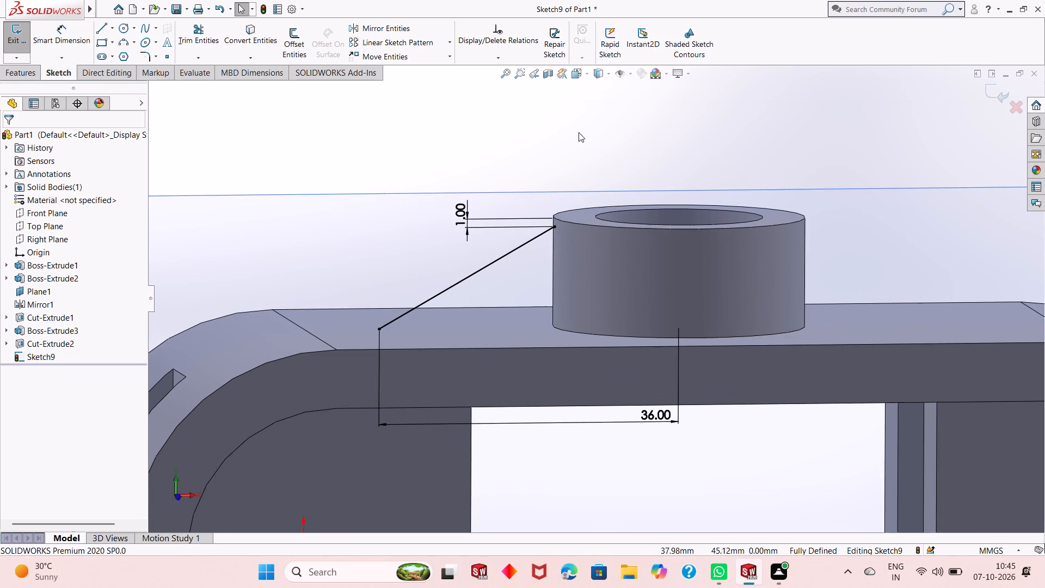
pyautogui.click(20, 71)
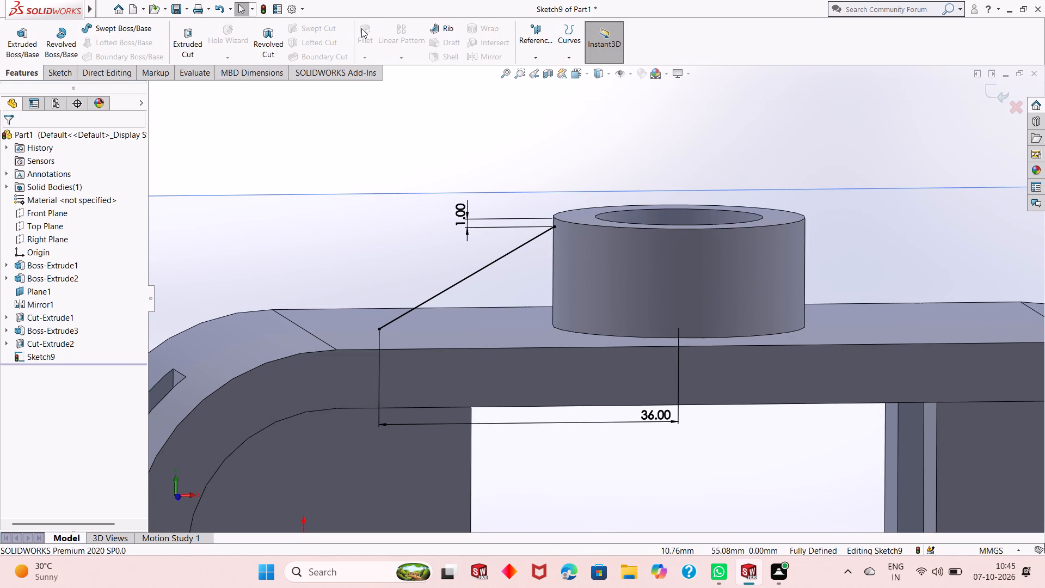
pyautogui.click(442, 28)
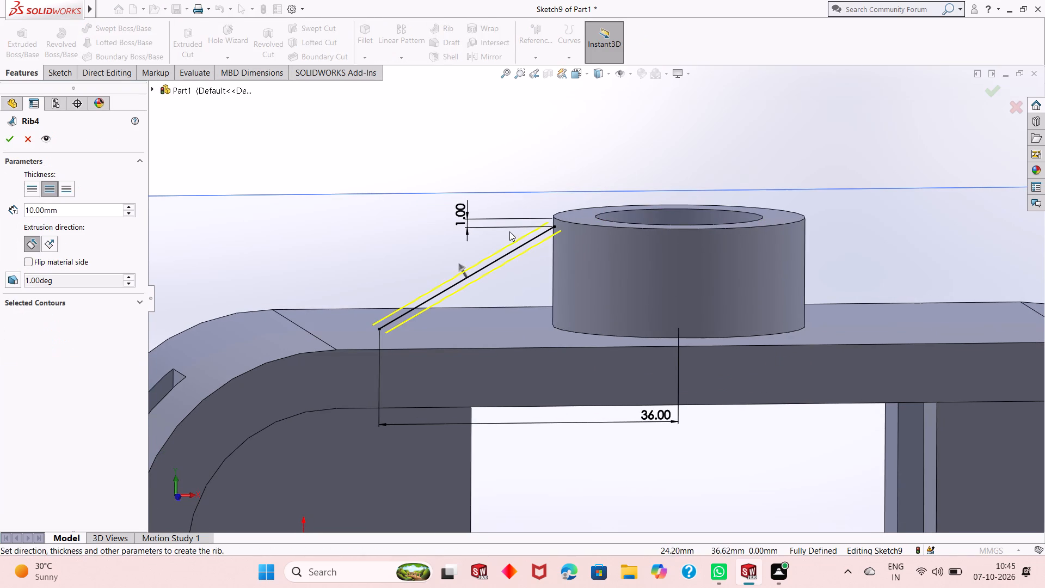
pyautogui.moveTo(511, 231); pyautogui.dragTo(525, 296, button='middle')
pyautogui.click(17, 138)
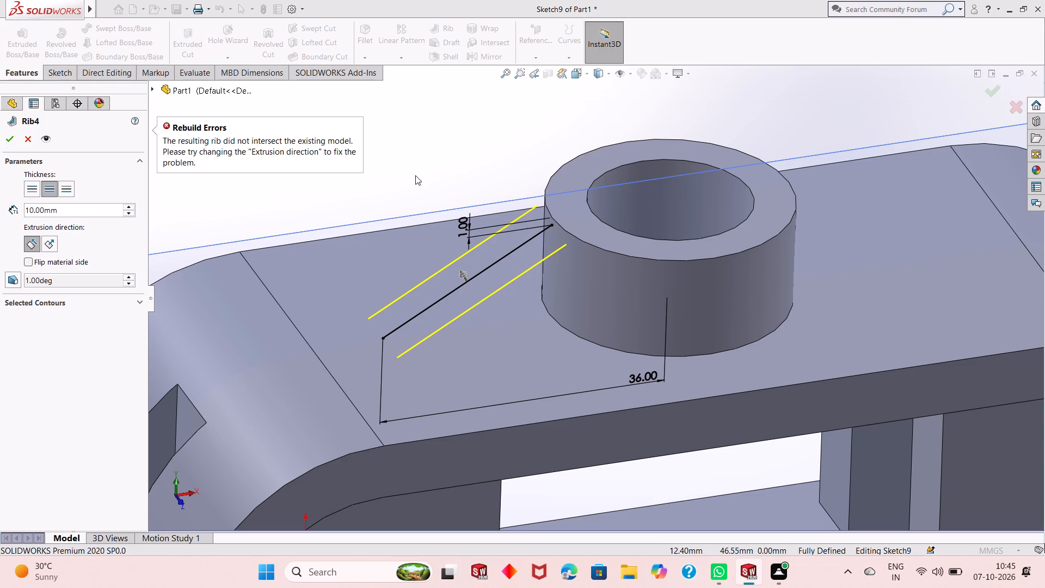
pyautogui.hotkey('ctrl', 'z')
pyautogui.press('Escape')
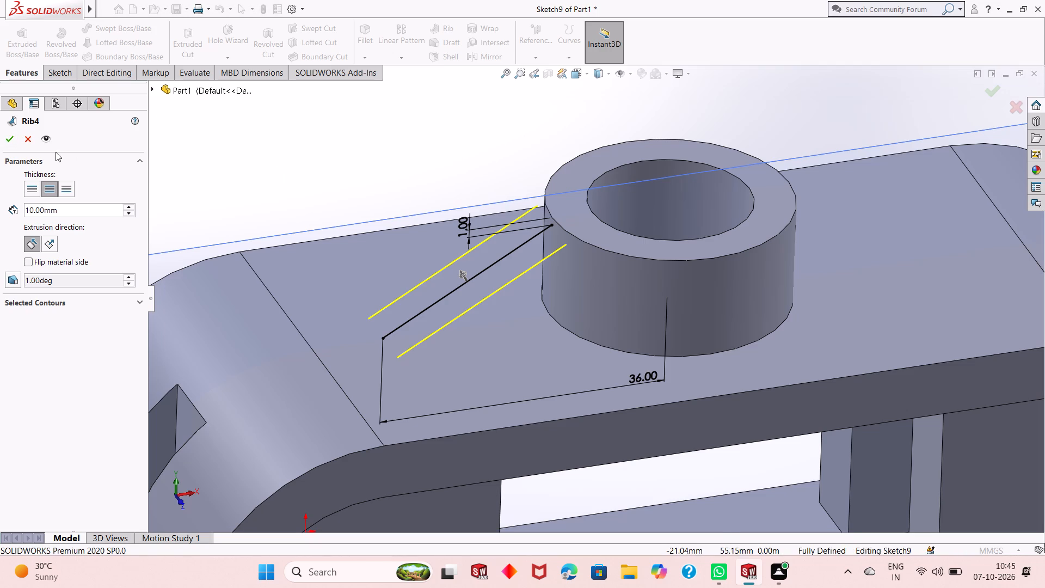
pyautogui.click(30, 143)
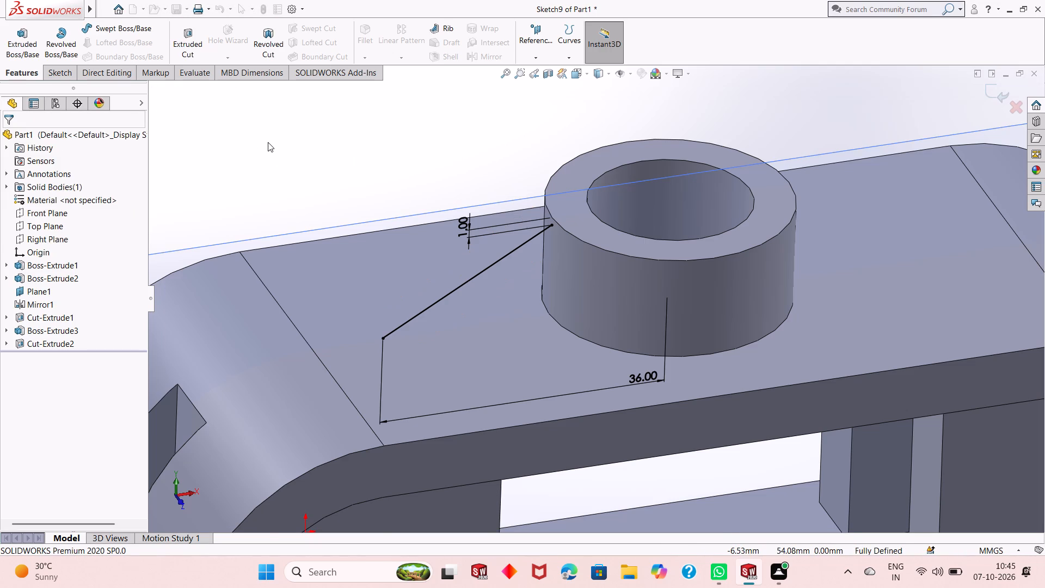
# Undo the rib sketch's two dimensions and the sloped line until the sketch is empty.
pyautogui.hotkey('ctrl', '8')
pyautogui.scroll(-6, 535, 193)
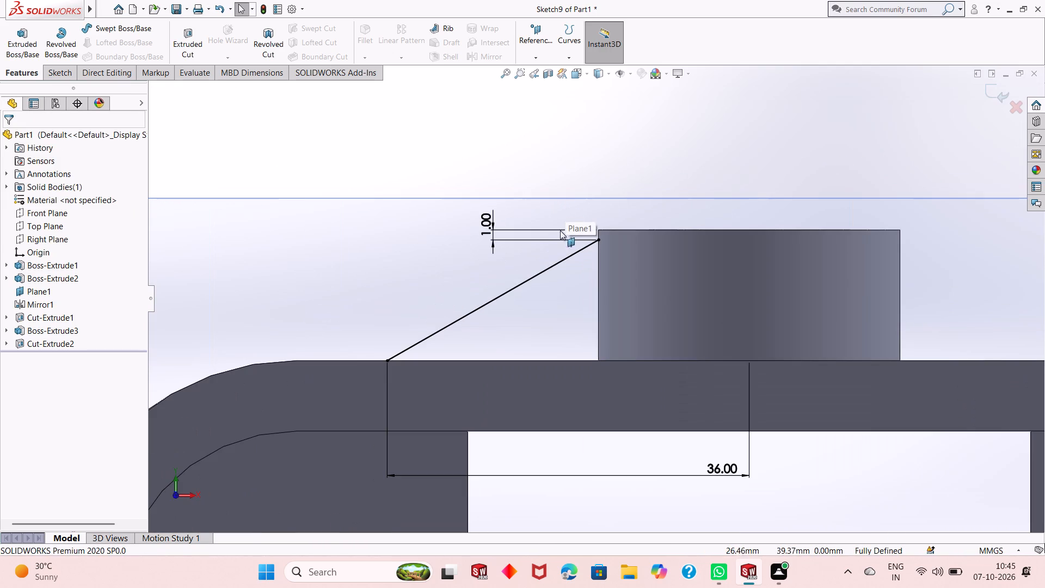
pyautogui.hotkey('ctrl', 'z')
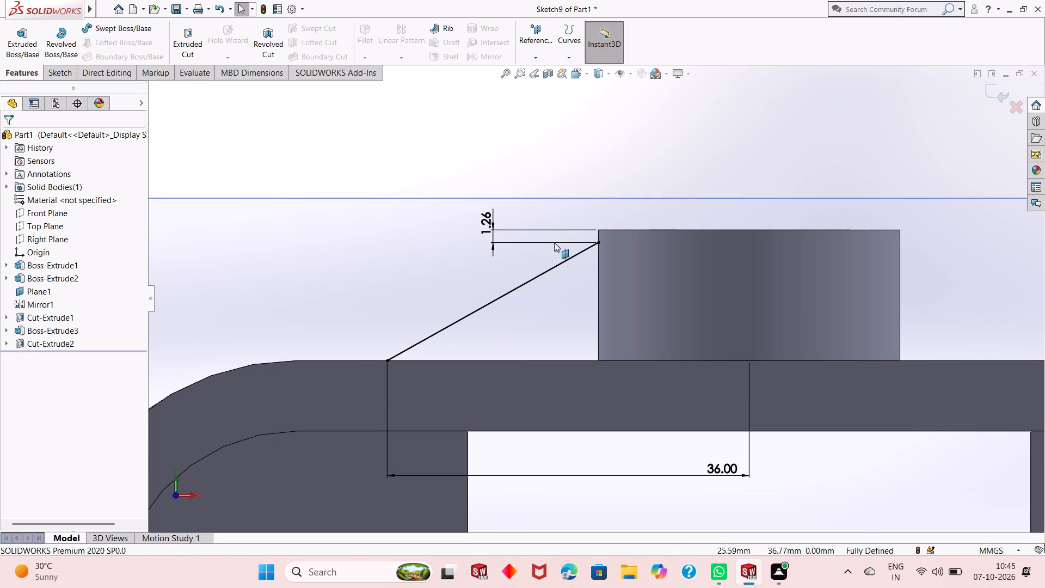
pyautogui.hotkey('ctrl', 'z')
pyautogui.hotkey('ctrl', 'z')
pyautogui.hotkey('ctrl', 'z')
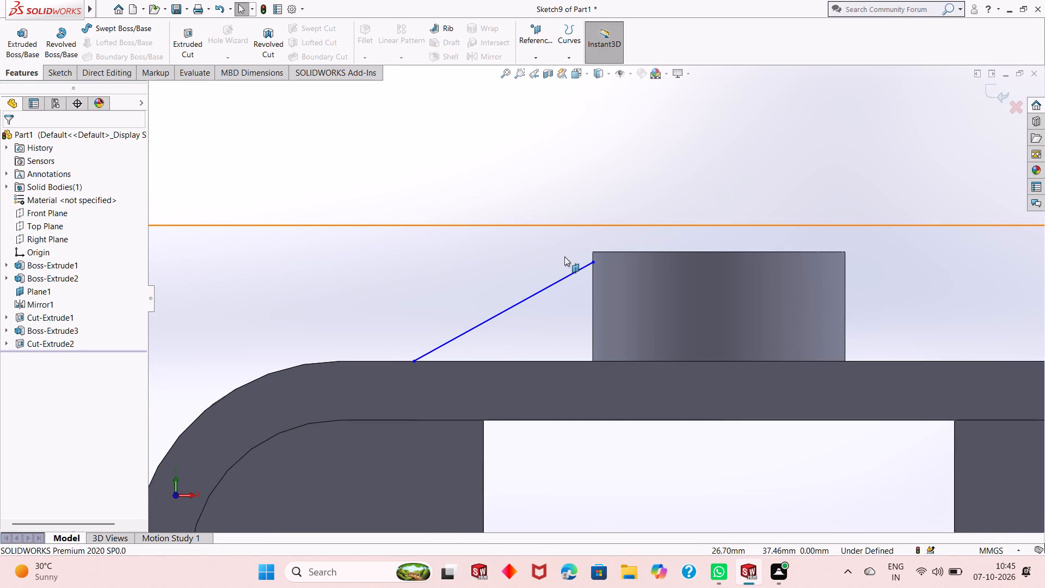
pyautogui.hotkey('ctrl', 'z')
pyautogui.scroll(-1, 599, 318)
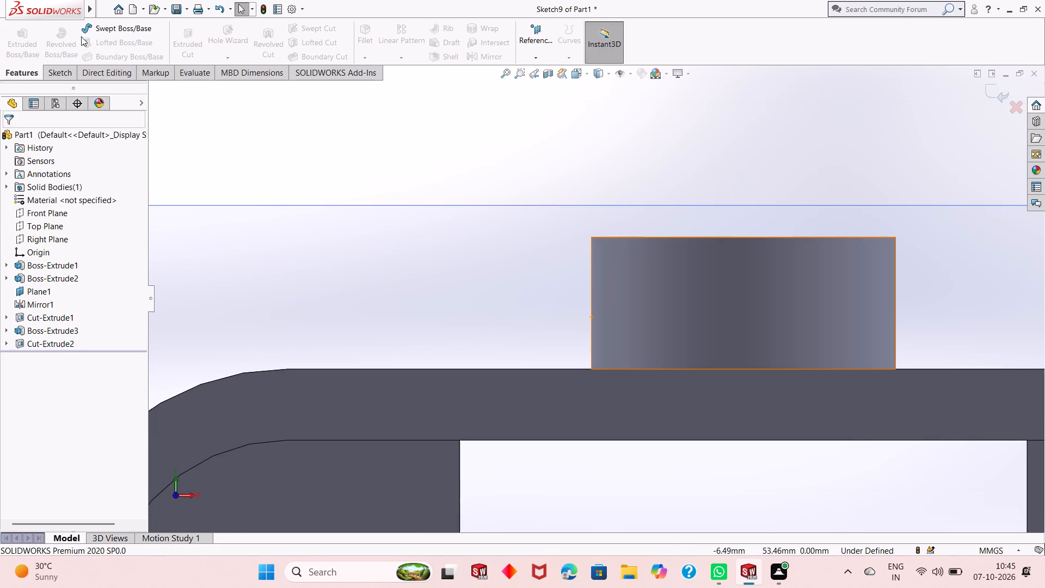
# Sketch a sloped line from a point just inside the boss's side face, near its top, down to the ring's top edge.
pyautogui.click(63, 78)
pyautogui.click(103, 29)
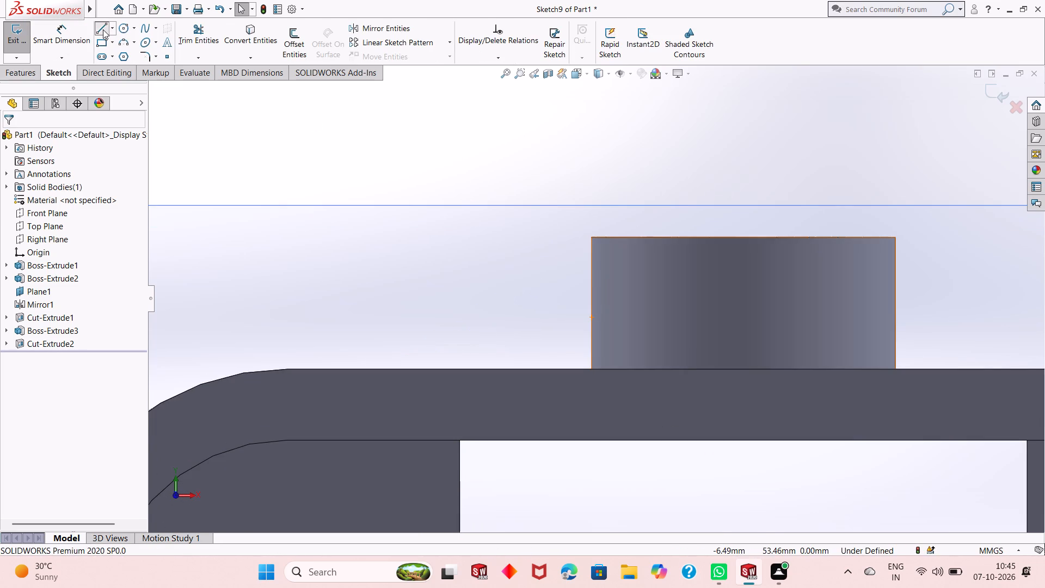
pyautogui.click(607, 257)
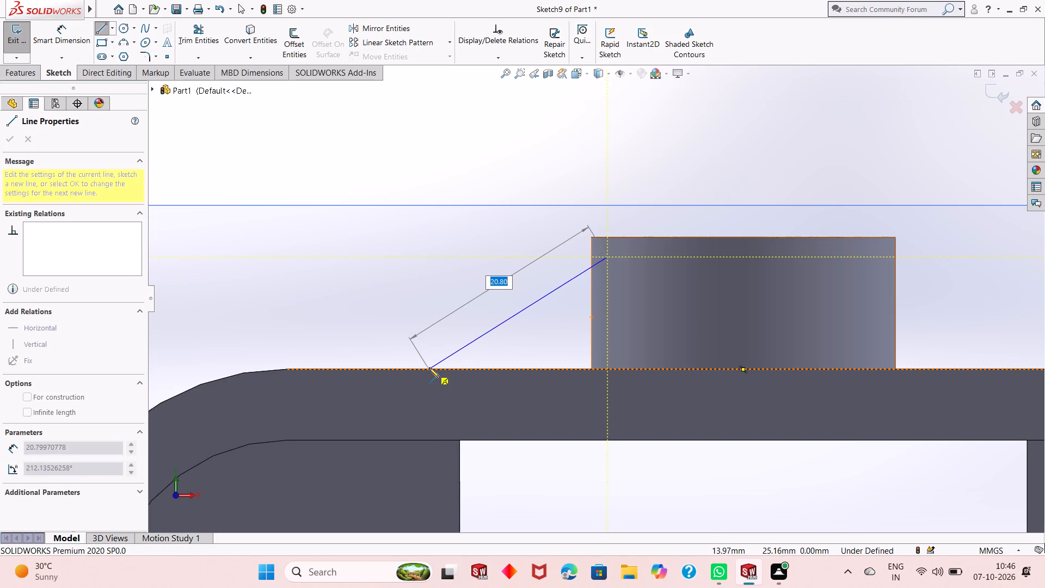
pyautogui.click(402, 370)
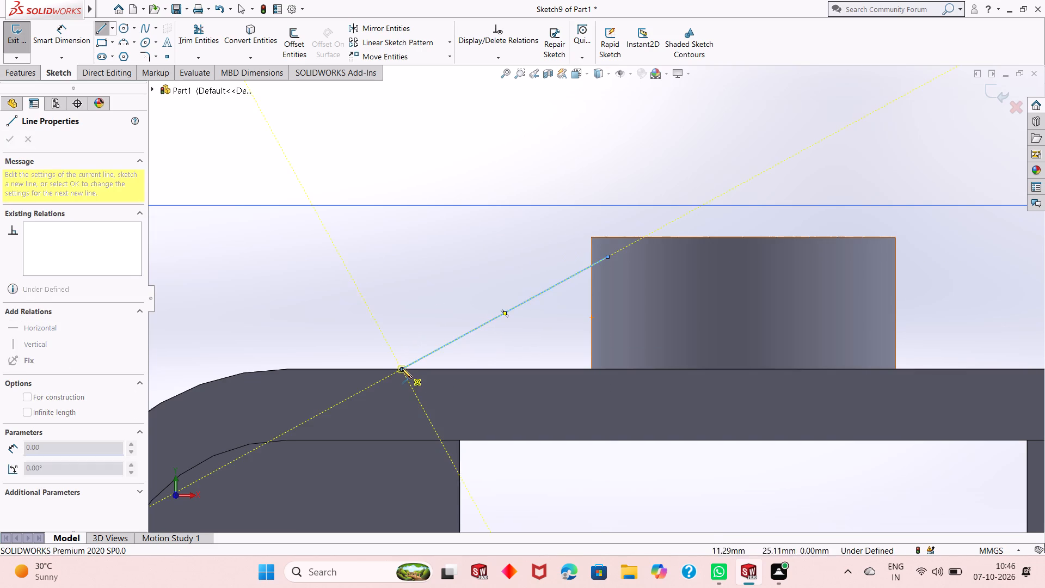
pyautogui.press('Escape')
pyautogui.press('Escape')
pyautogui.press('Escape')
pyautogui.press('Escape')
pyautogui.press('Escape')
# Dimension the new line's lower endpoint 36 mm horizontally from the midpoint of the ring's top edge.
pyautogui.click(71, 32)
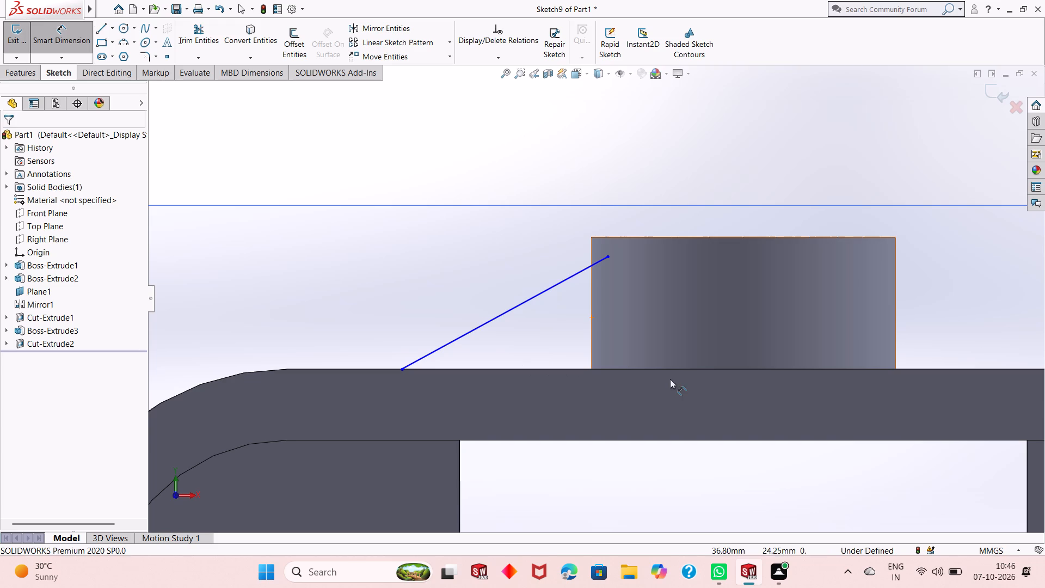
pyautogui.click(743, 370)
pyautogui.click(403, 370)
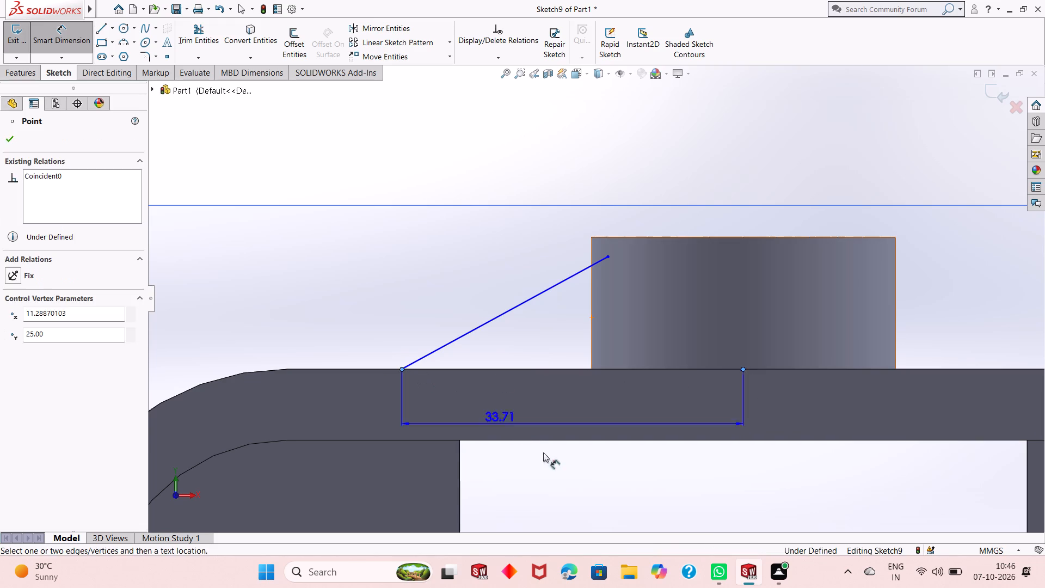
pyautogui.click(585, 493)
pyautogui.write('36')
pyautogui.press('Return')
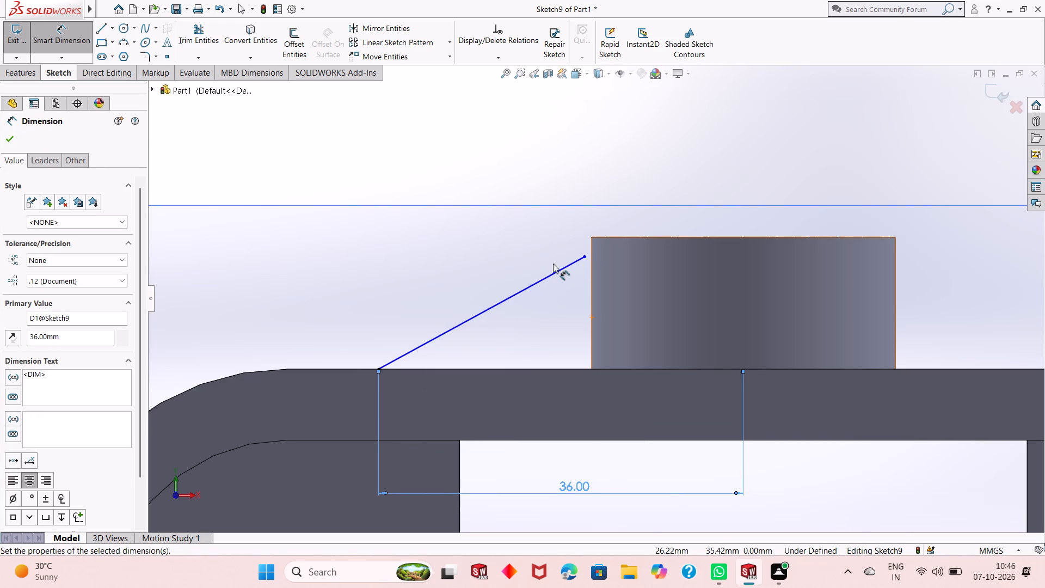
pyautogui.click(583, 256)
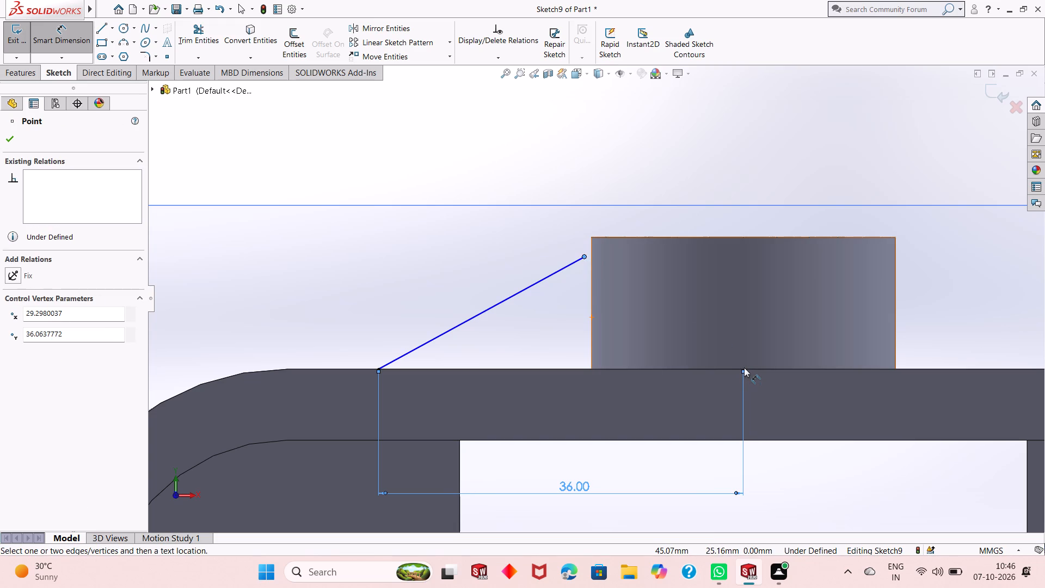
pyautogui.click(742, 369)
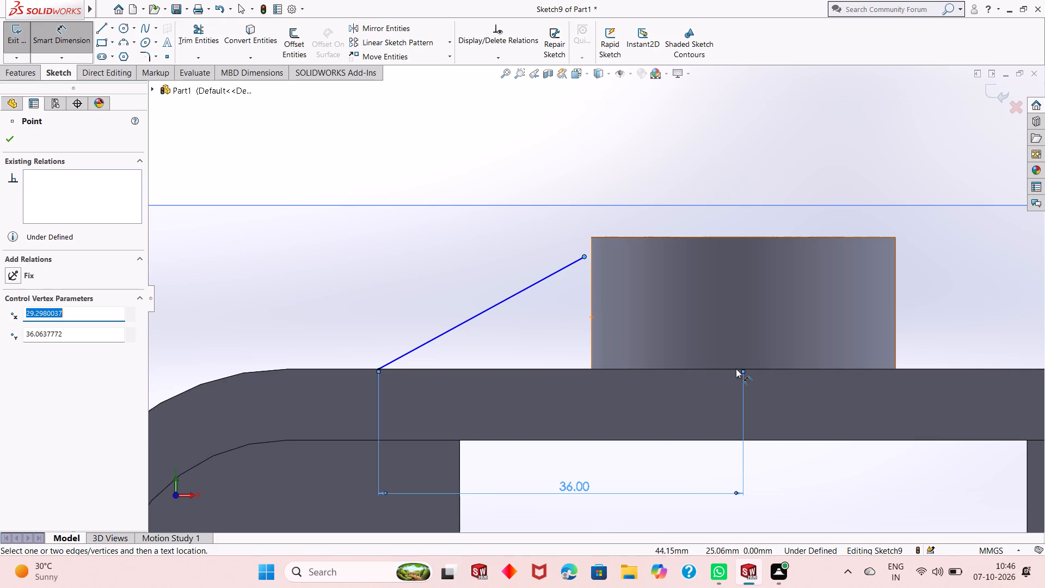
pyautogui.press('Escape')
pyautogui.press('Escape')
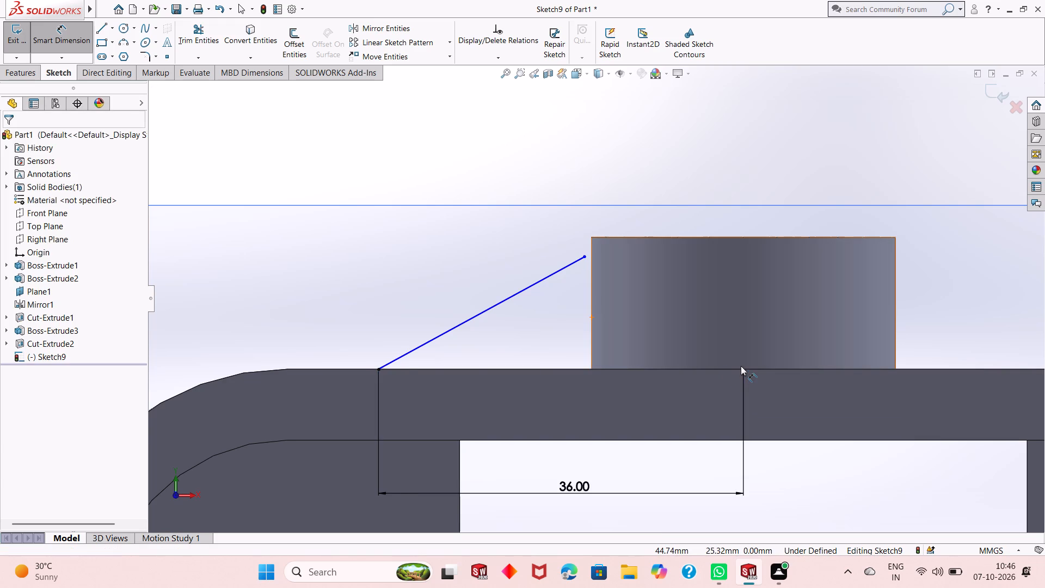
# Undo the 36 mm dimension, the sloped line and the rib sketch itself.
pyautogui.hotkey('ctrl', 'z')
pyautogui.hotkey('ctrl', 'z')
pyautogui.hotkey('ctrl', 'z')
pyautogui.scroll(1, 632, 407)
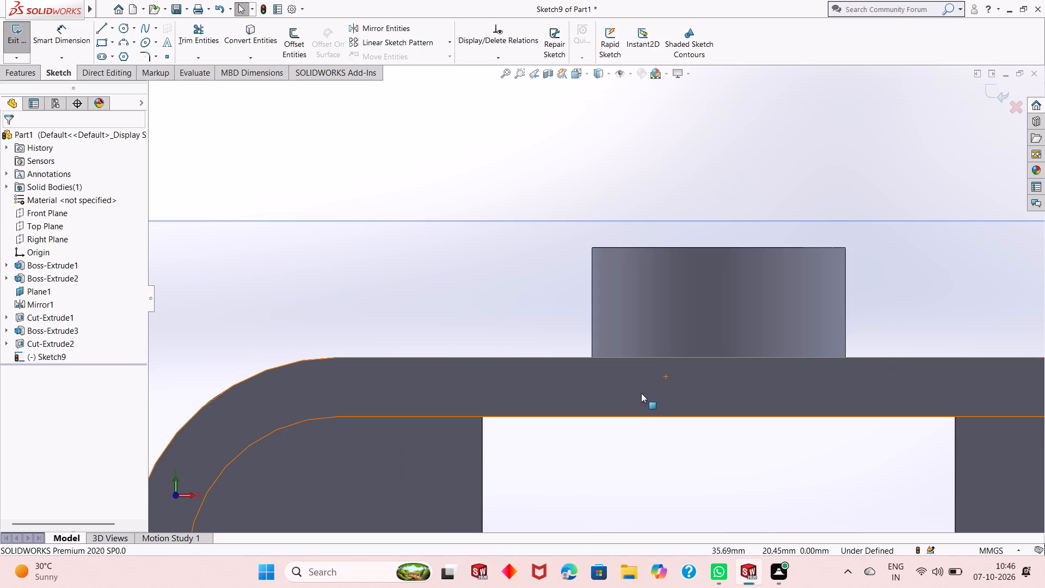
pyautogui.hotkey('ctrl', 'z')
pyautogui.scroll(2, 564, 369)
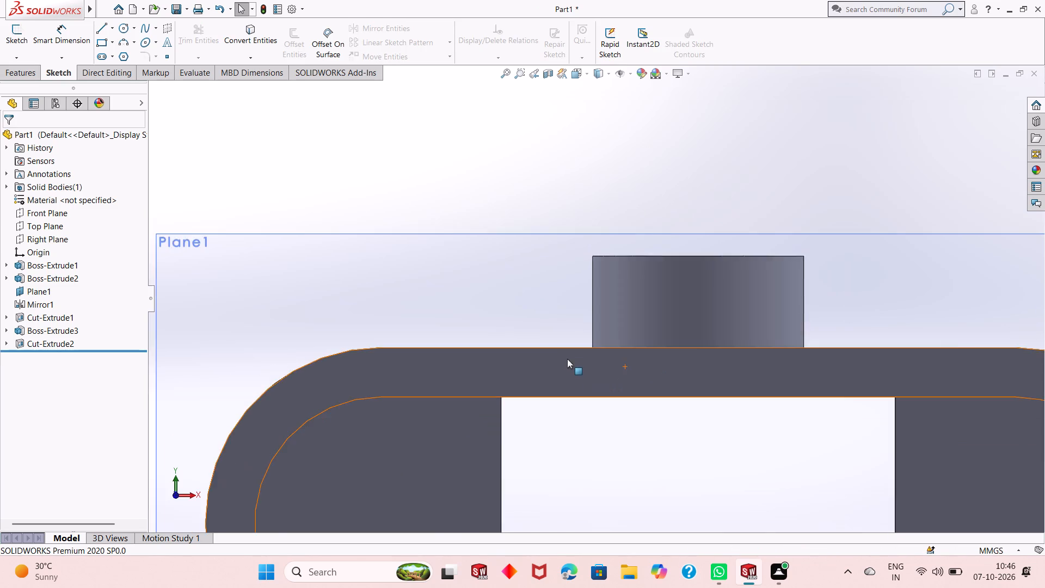
# Hide Plane1, the reference plane running through the ring's depth.
pyautogui.scroll(2, 567, 359)
pyautogui.moveTo(577, 327); pyautogui.dragTo(586, 366, button='middle')
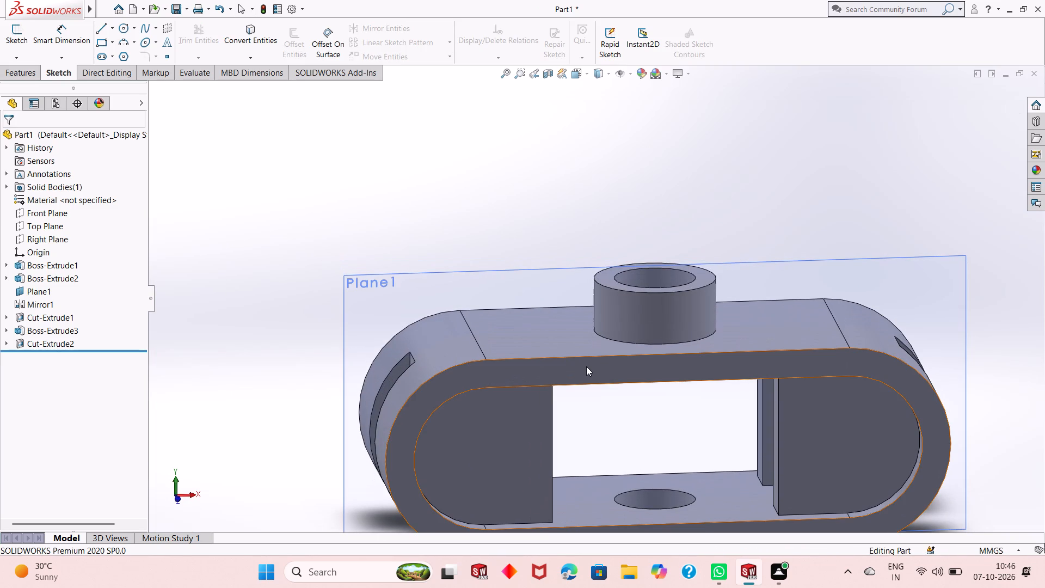
pyautogui.moveTo(578, 356); pyautogui.dragTo(583, 360, button='middle')
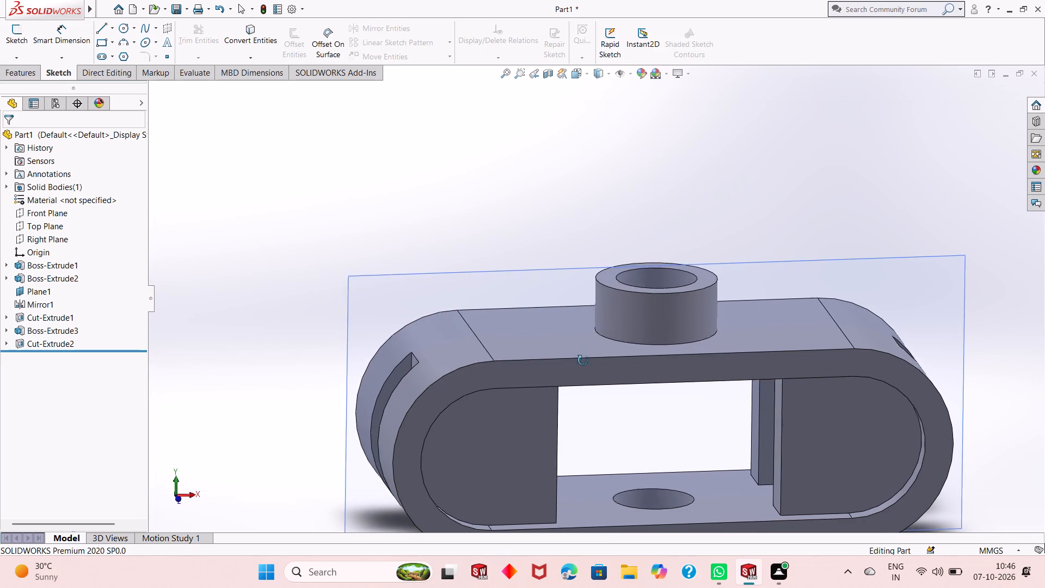
pyautogui.moveTo(583, 360); pyautogui.dragTo(583, 371, button='middle')
pyautogui.rightClick(404, 292)
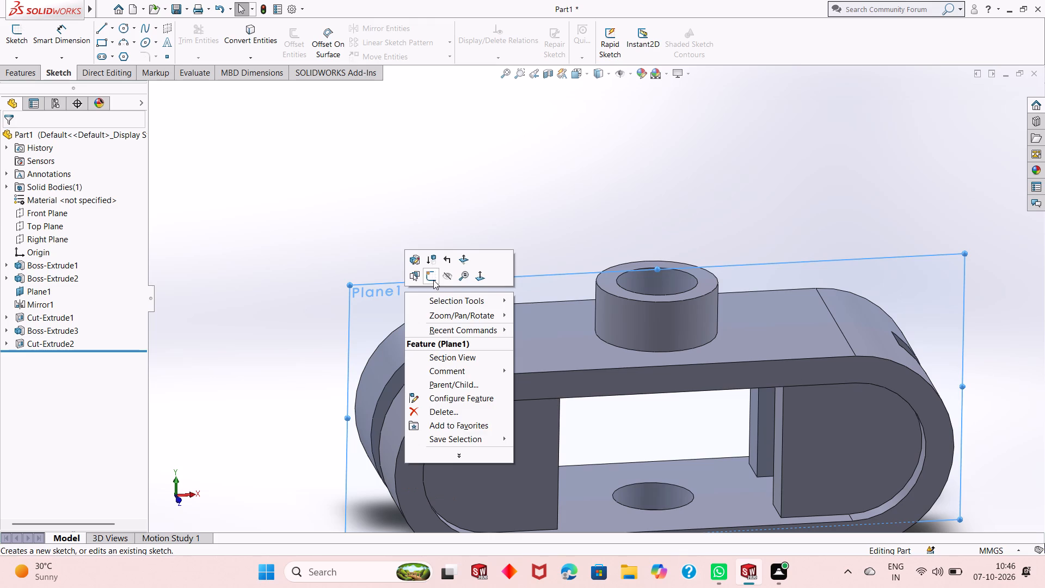
pyautogui.click(447, 279)
pyautogui.scroll(2, 564, 327)
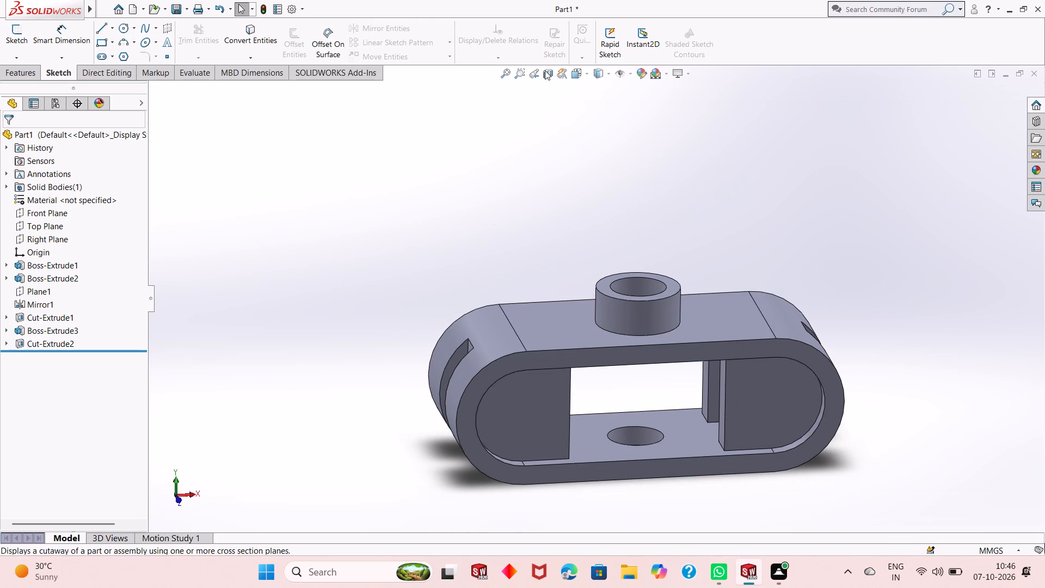
# Start a new reference plane from the Right Plane with a 50 mm offset.
pyautogui.click(23, 71)
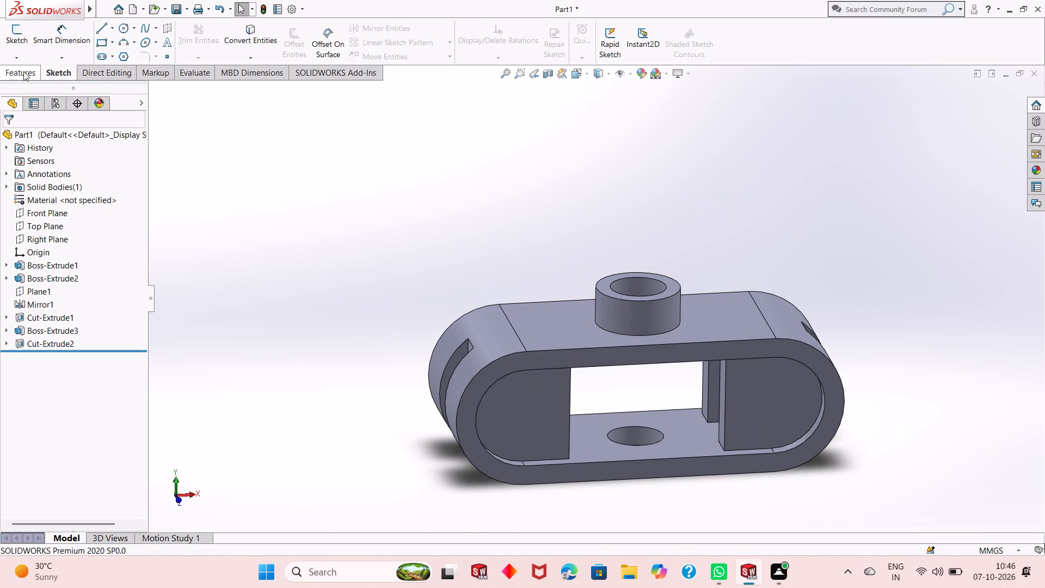
pyautogui.click(534, 52)
pyautogui.click(559, 69)
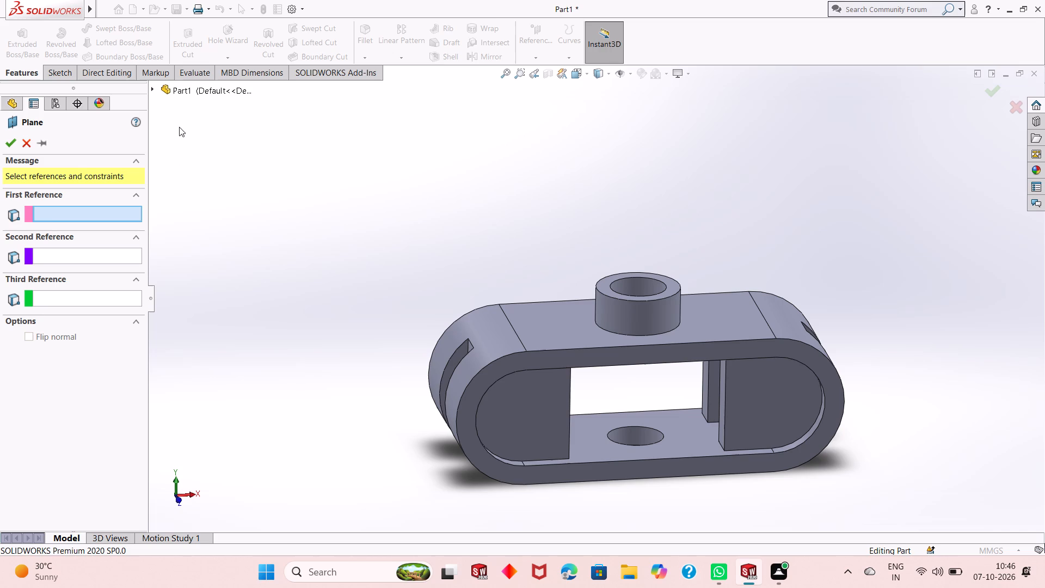
pyautogui.click(155, 89)
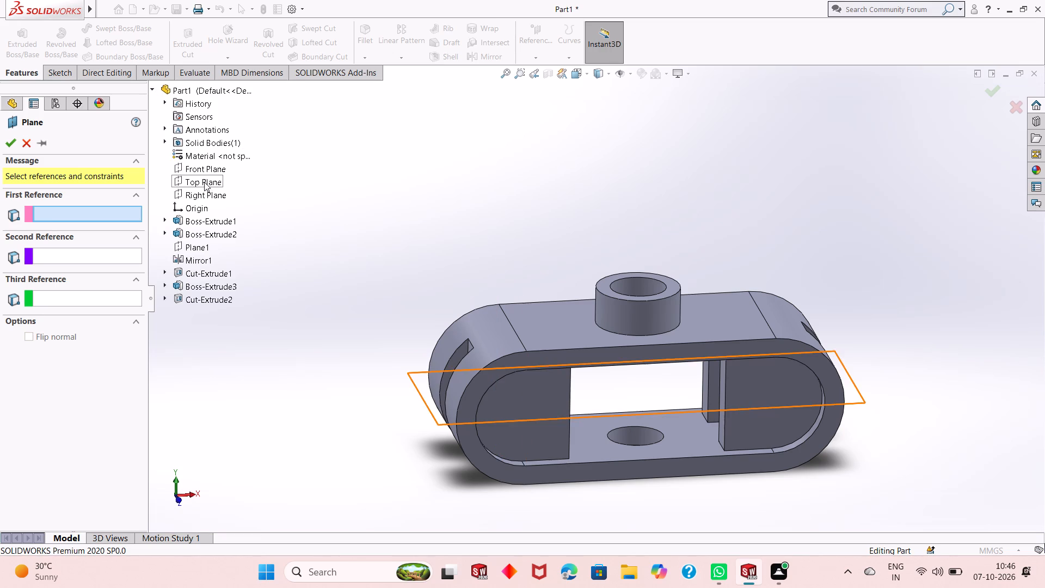
pyautogui.click(212, 191)
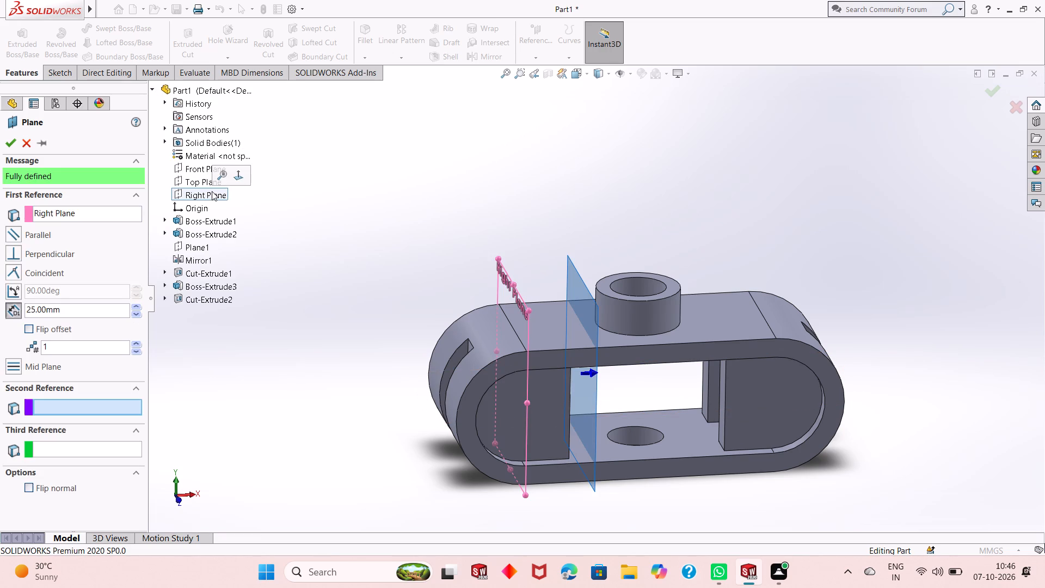
pyautogui.moveTo(368, 324); pyautogui.dragTo(364, 320, button='middle')
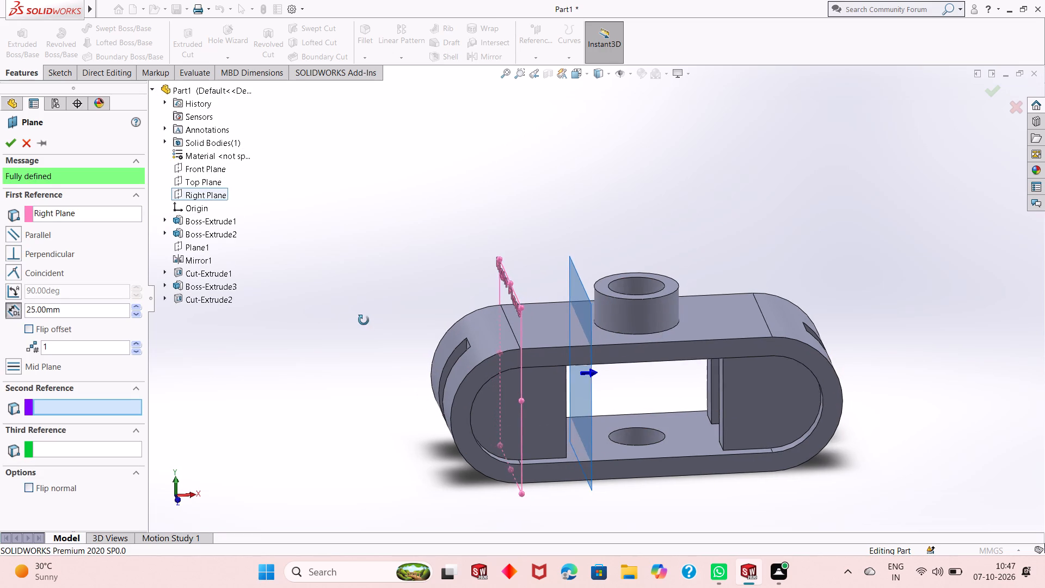
pyautogui.moveTo(364, 320); pyautogui.dragTo(339, 338, button='middle')
pyautogui.doubleClick(67, 313)
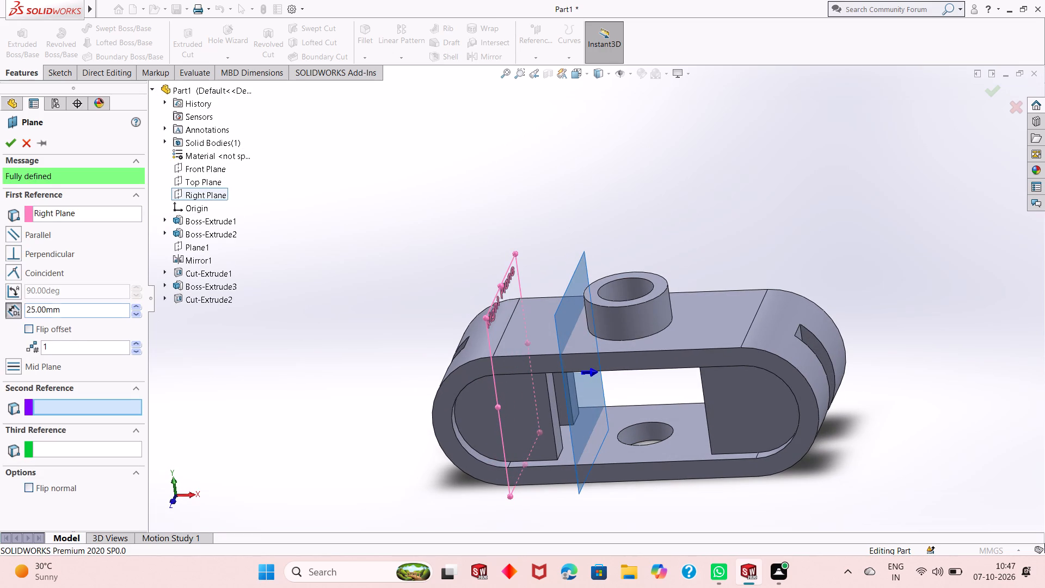
pyautogui.write('50')
pyautogui.press('Return')
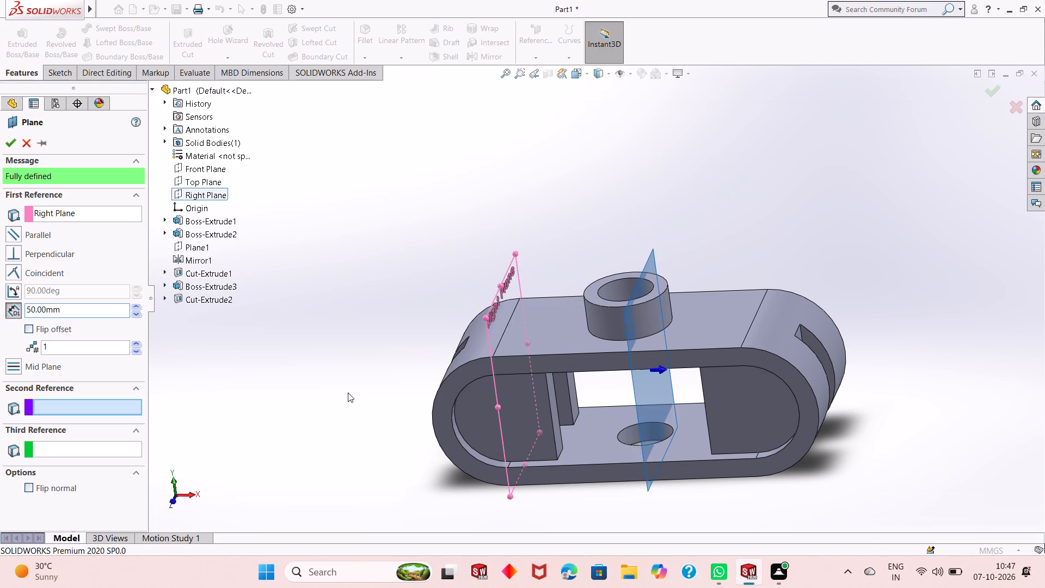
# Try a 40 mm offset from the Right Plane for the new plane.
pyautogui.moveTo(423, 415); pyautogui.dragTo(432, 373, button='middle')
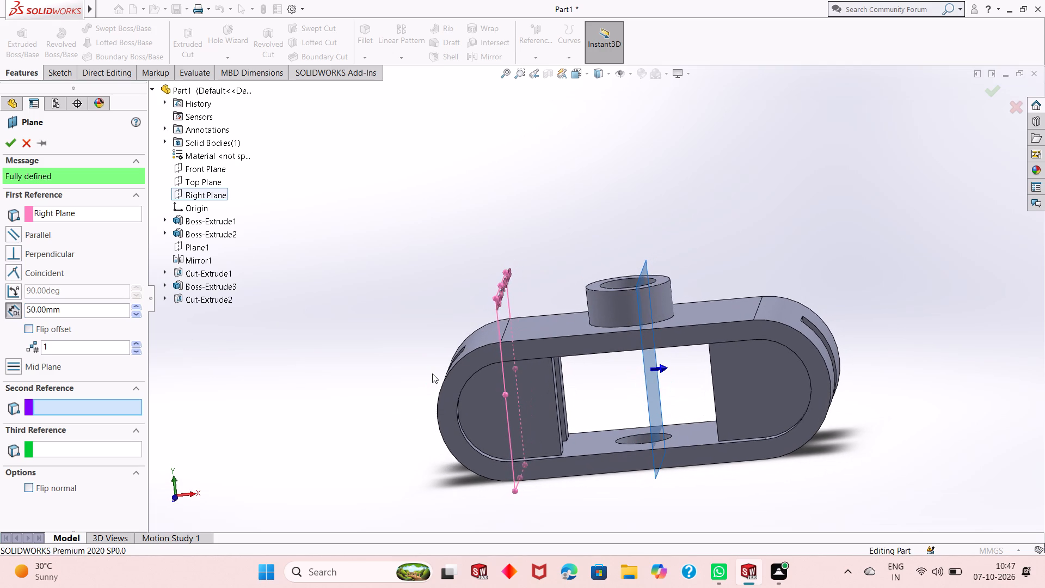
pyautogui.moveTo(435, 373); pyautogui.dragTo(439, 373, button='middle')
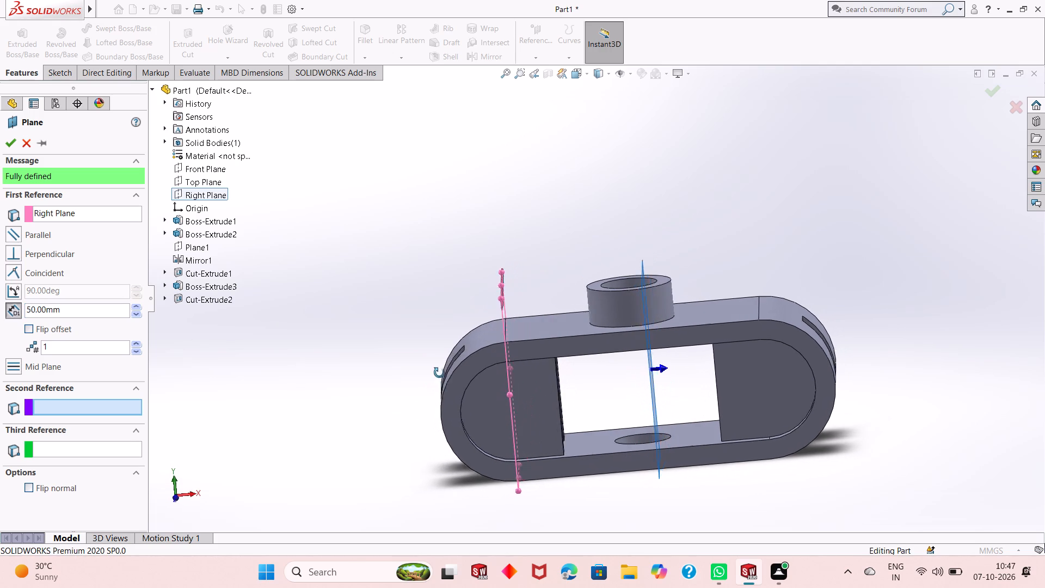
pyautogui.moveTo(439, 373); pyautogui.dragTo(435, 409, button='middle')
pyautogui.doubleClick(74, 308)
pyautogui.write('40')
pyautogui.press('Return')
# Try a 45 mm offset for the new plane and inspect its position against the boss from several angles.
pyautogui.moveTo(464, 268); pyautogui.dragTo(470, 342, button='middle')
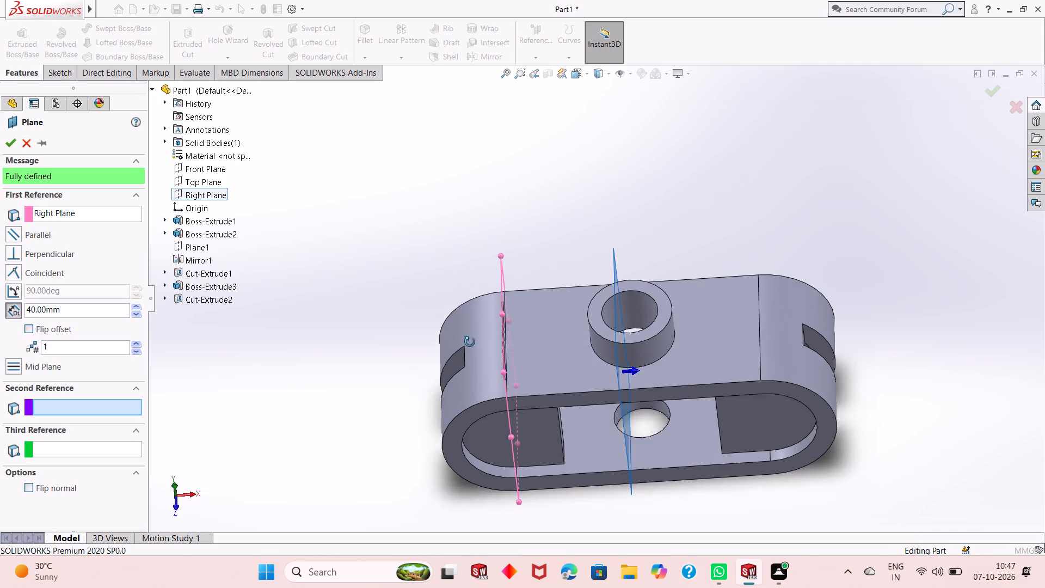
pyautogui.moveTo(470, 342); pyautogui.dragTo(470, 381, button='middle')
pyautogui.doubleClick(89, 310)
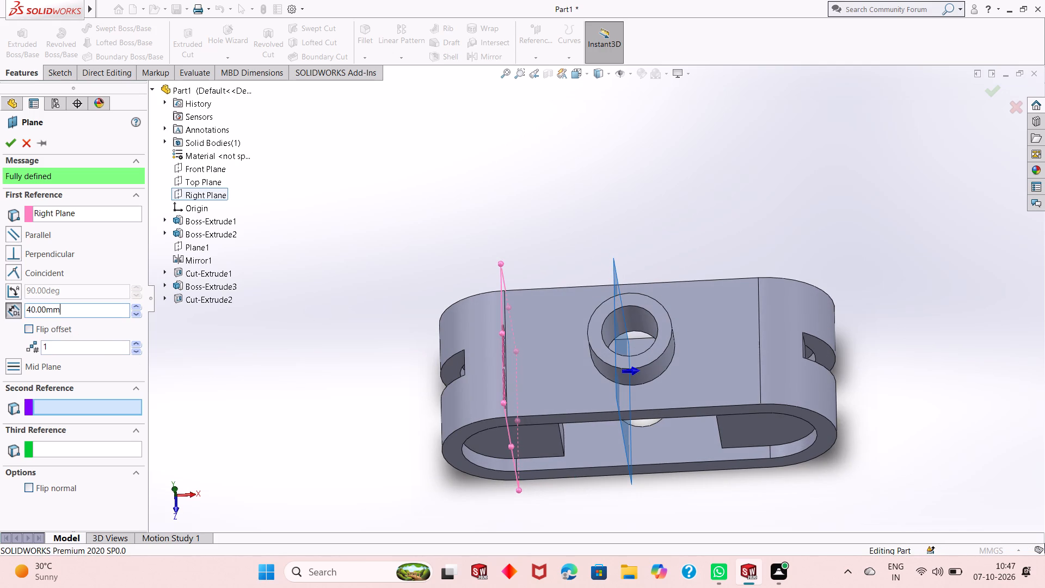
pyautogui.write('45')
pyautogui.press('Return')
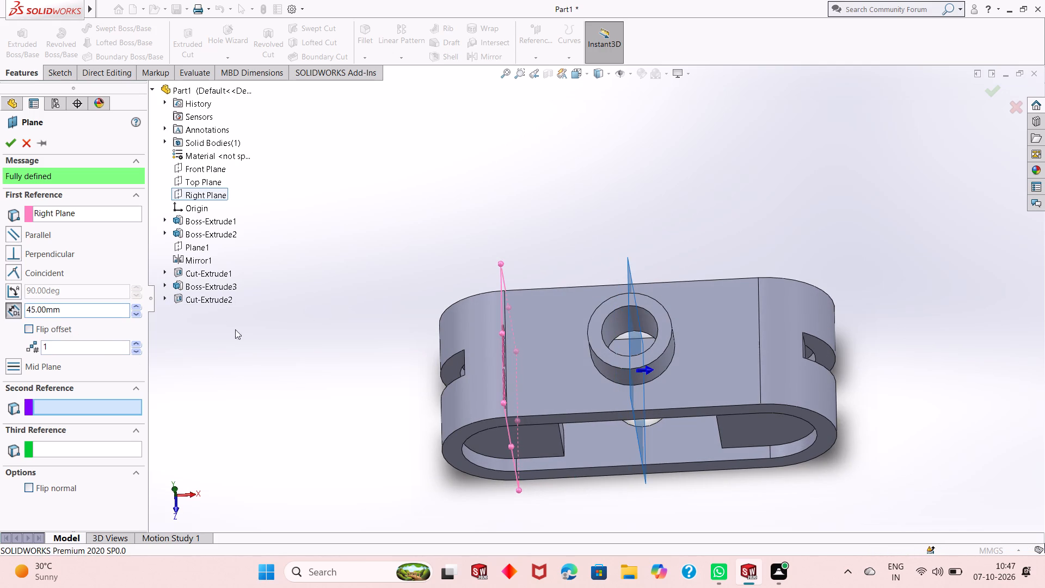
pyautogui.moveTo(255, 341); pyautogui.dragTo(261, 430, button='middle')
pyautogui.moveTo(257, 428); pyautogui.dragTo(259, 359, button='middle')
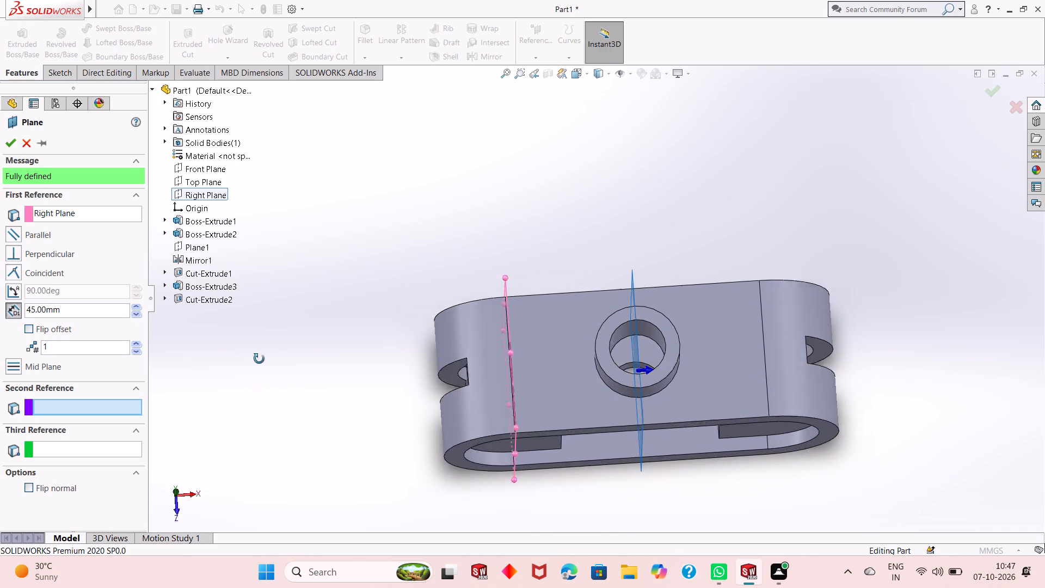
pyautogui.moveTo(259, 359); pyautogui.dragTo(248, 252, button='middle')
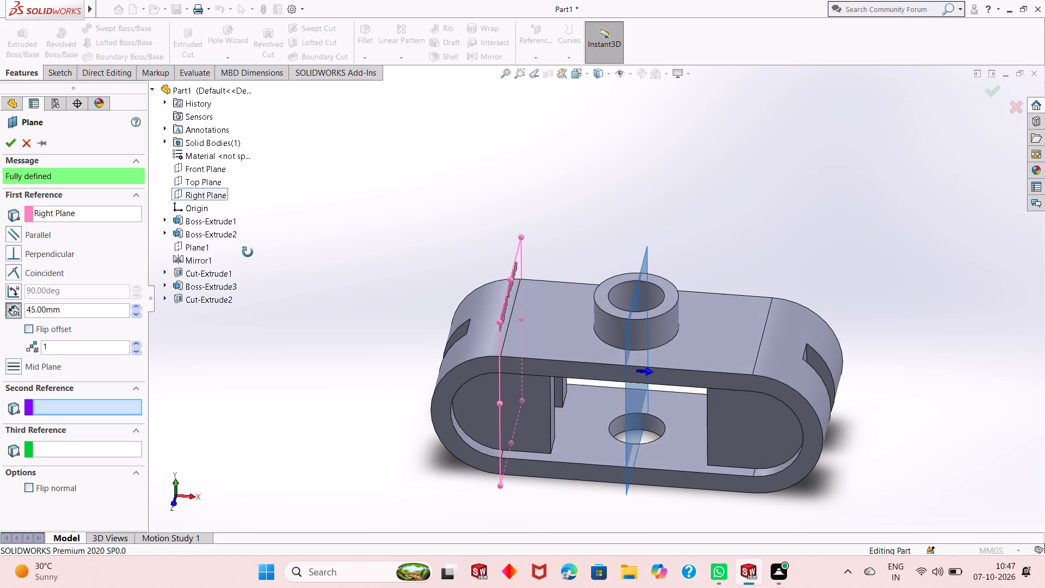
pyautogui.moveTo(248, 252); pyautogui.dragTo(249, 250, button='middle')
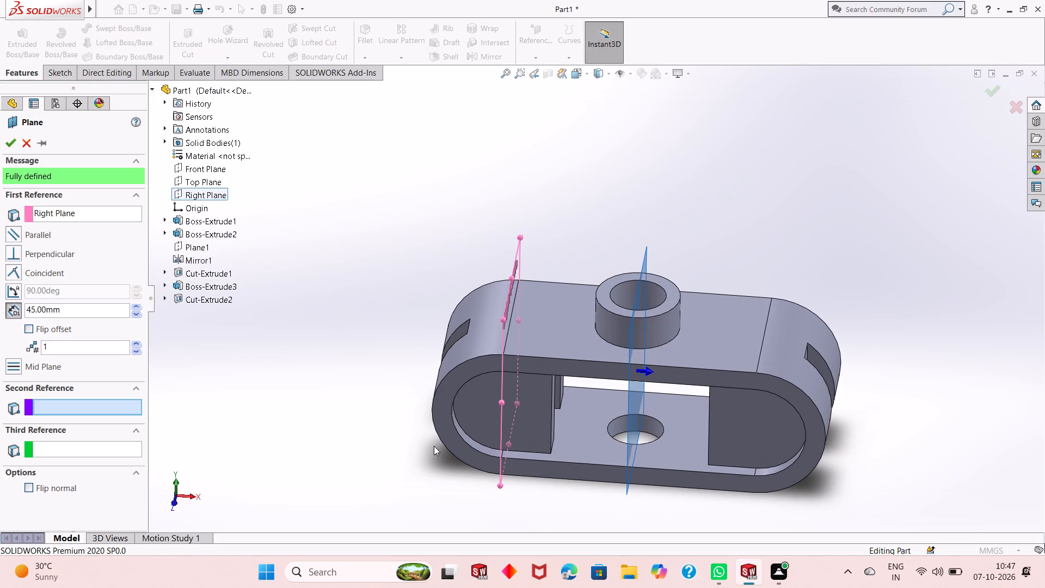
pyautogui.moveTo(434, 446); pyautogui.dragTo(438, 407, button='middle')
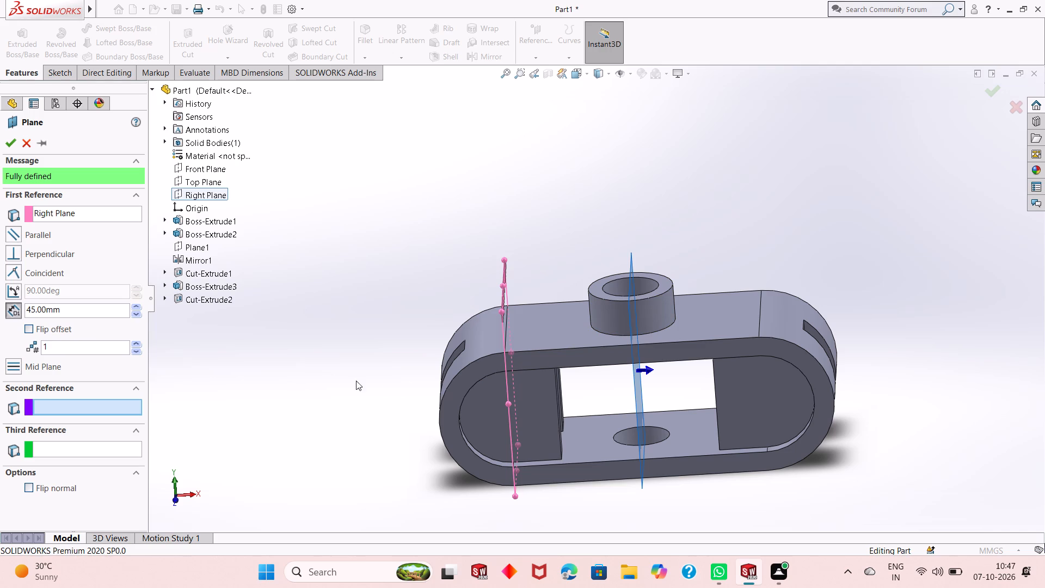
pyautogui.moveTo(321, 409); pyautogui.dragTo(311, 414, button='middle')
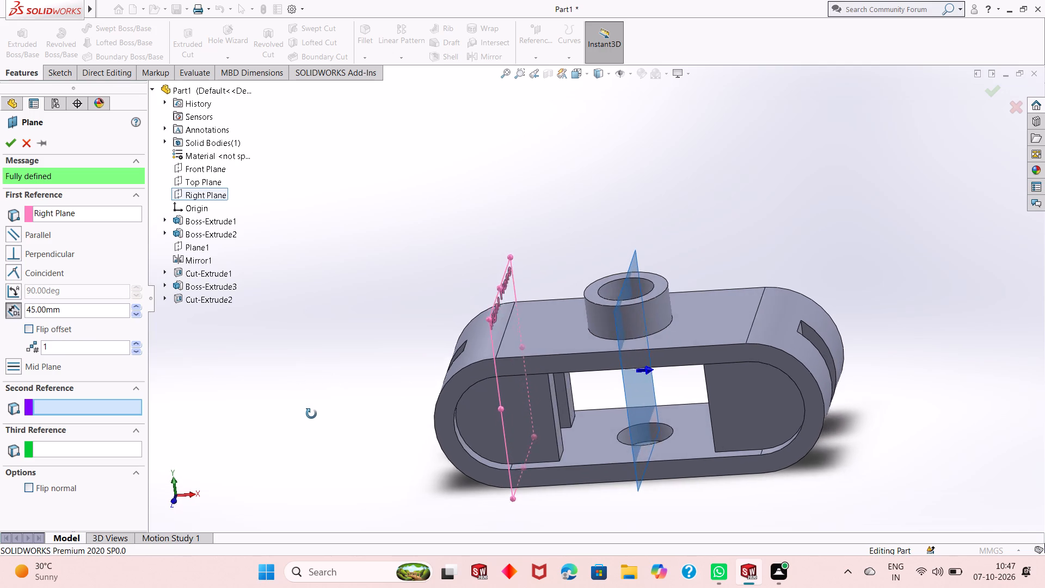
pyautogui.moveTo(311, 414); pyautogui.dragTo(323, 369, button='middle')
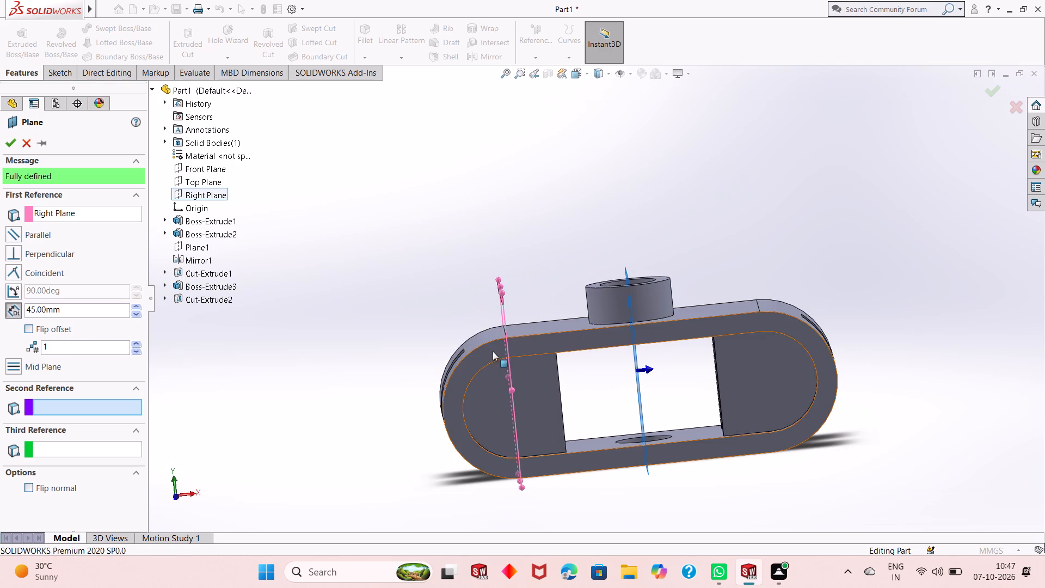
# Set the new plane's offset from the Right Plane to 45-36, i.e. 9 mm, and create the plane.
pyautogui.doubleClick(73, 309)
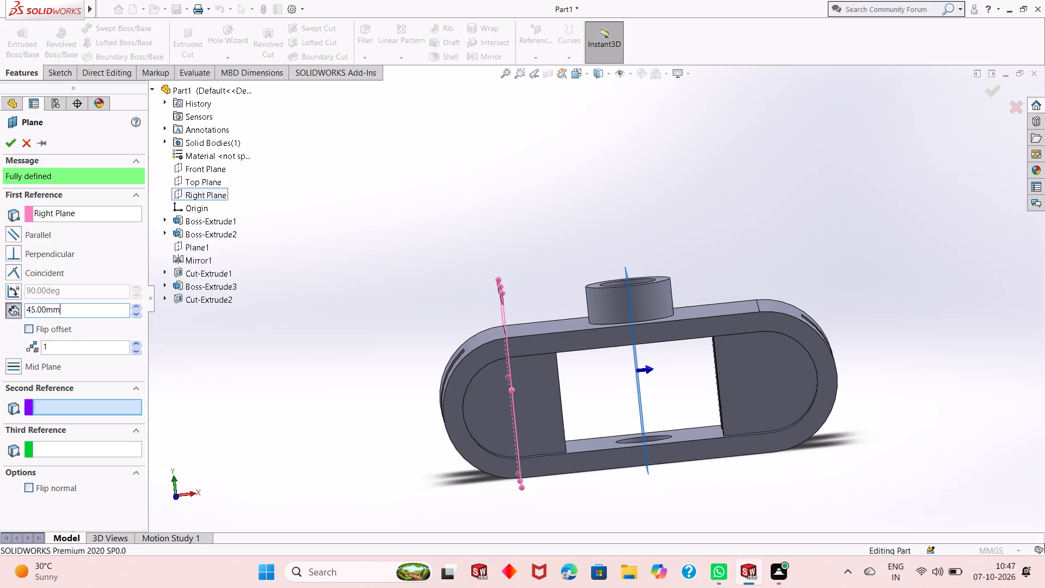
pyautogui.write('45-')
pyautogui.write('36')
pyautogui.press('Return')
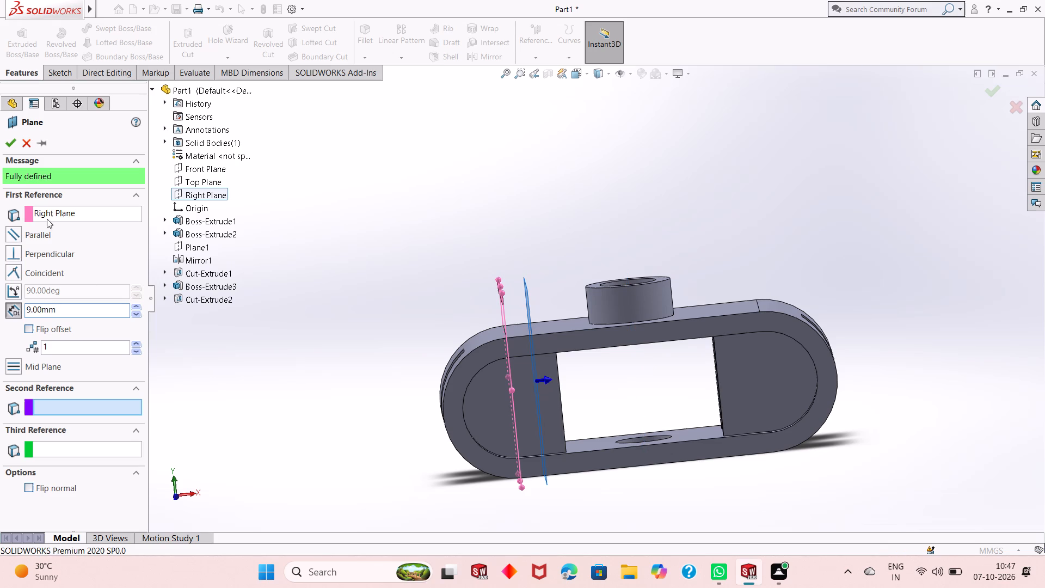
pyautogui.click(13, 139)
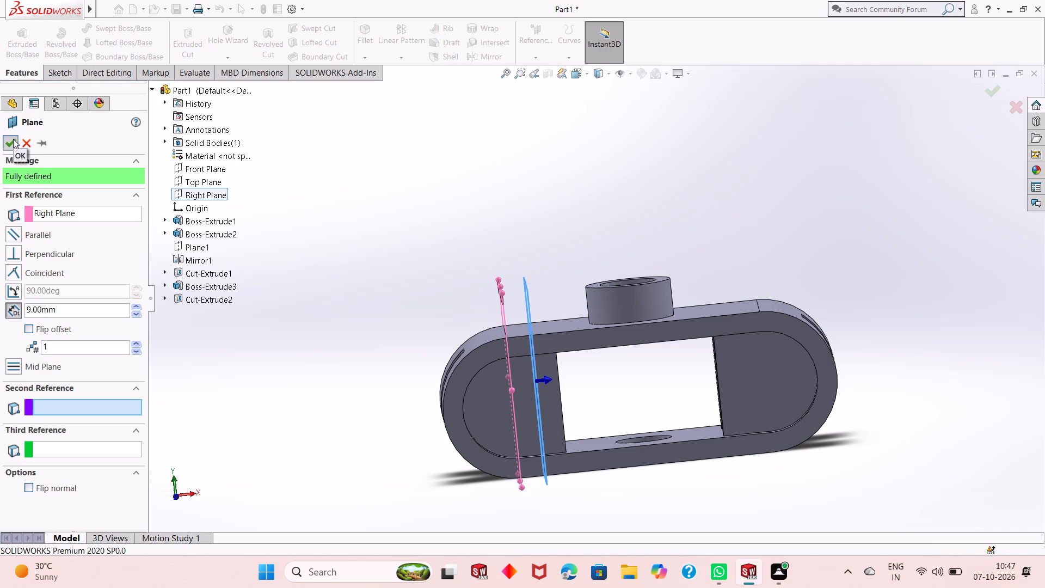
# Open a new sketch on the plane offset 9 mm from the Right Plane.
pyautogui.moveTo(584, 331); pyautogui.dragTo(565, 416, button='middle')
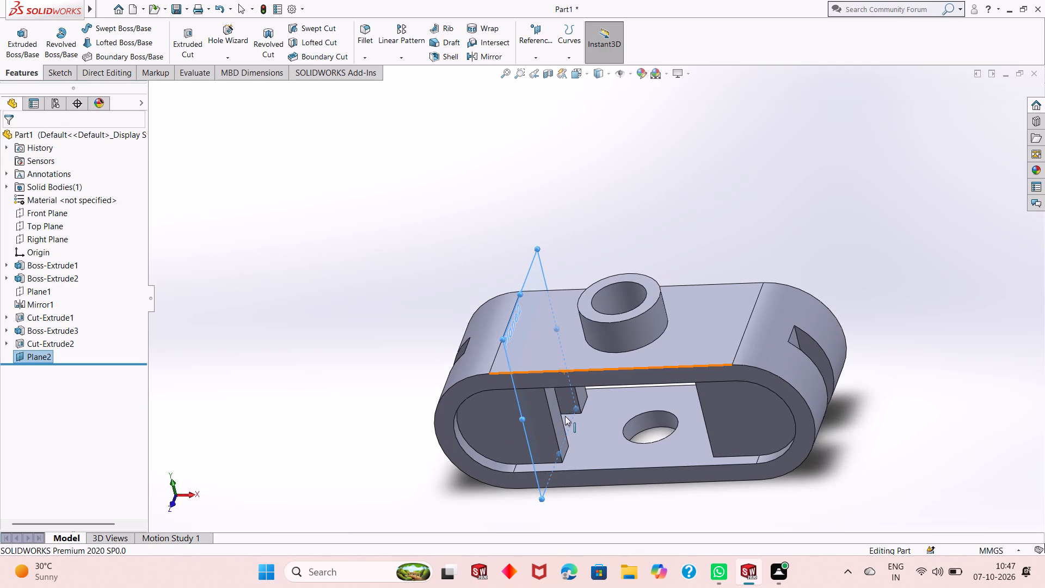
pyautogui.moveTo(555, 395); pyautogui.dragTo(568, 316, button='middle')
pyautogui.moveTo(561, 323); pyautogui.dragTo(608, 269, button='middle')
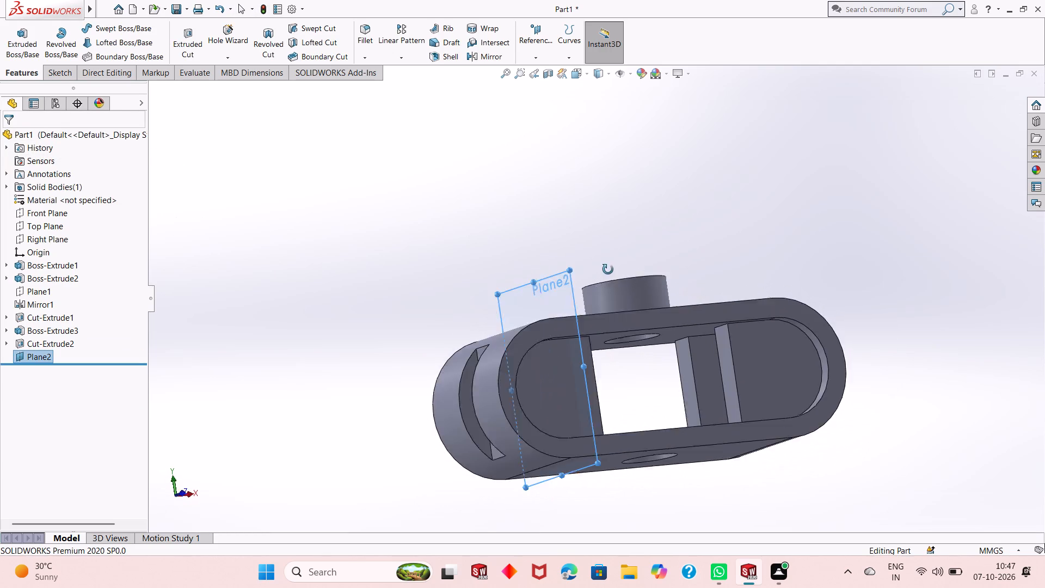
pyautogui.moveTo(608, 269); pyautogui.dragTo(621, 307, button='middle')
pyautogui.click(511, 302)
pyautogui.click(558, 273)
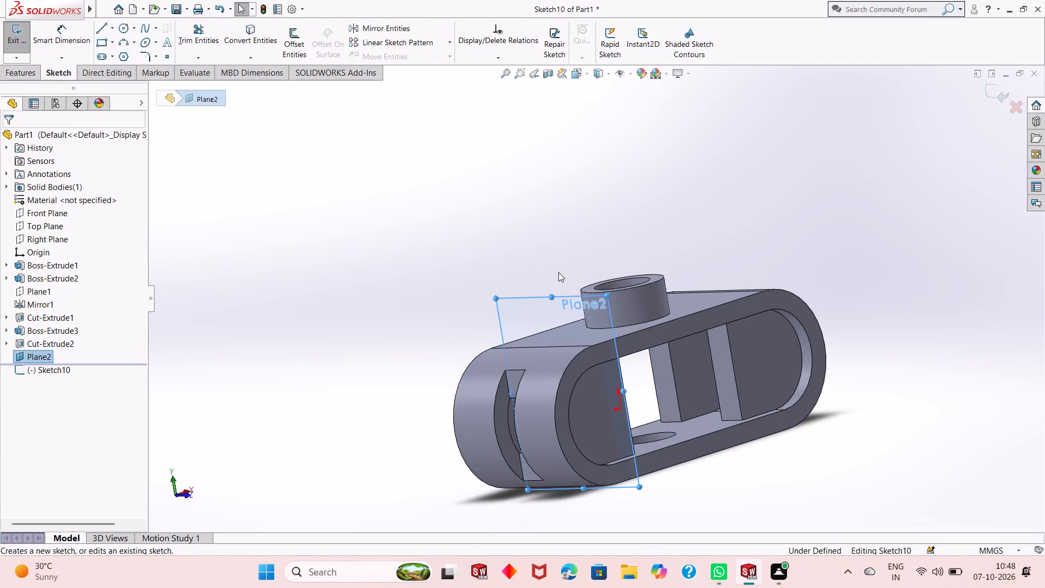
pyautogui.hotkey('ctrl', '8')
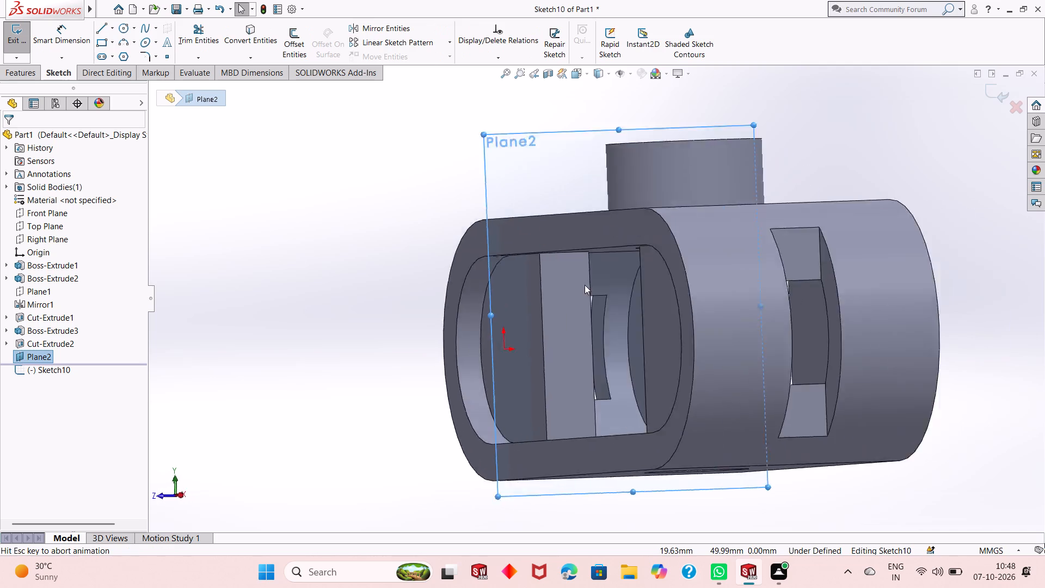
pyautogui.hotkey('ctrl', '8')
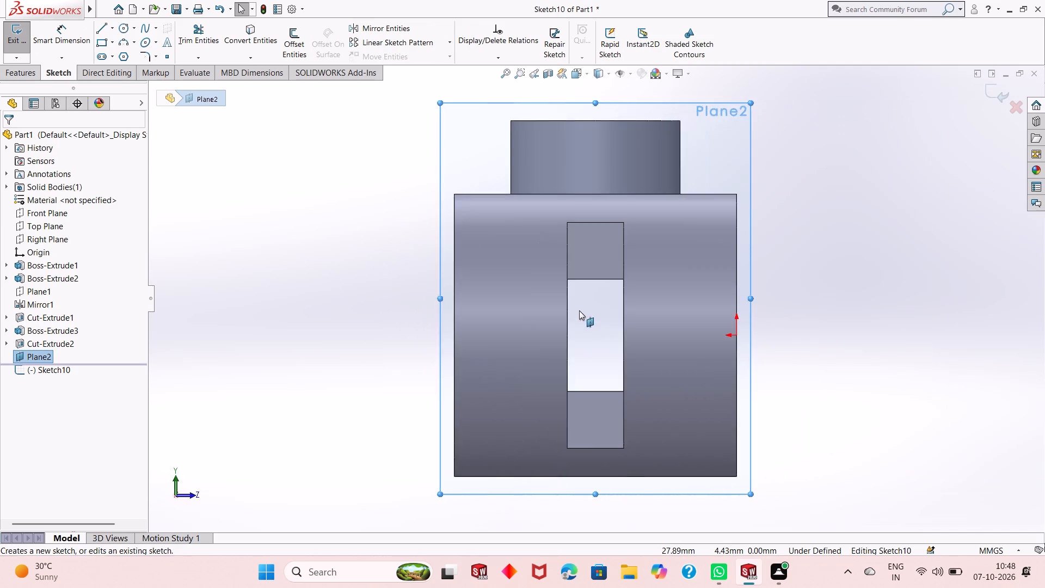
# Stretch the offset plane's displayed border upward so it extends well above the boss.
pyautogui.scroll(3, 579, 310)
pyautogui.scroll(-1, 596, 176)
pyautogui.scroll(2, 567, 268)
pyautogui.click(702, 256)
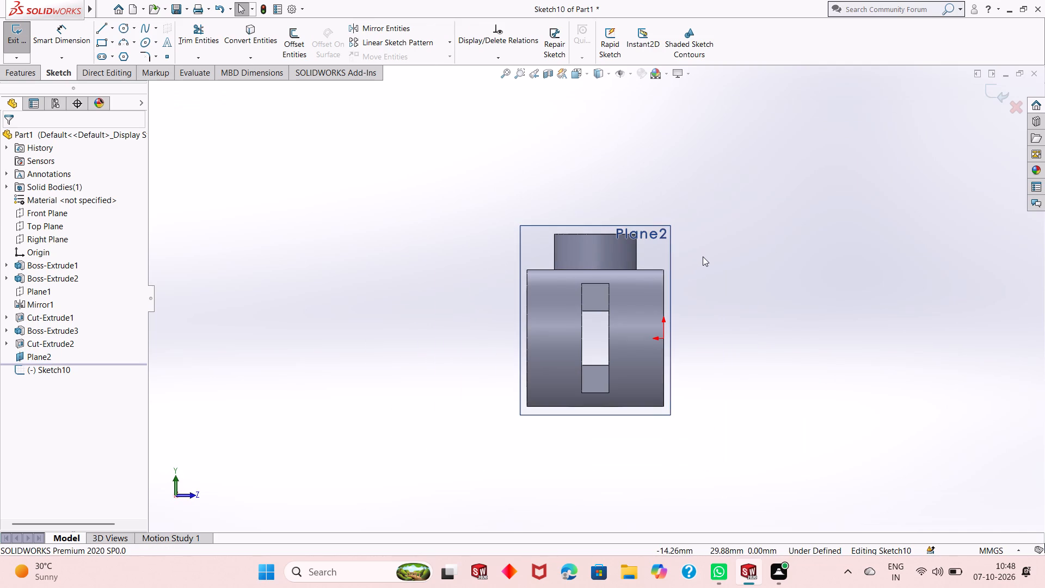
pyautogui.click(586, 222)
pyautogui.click(549, 232)
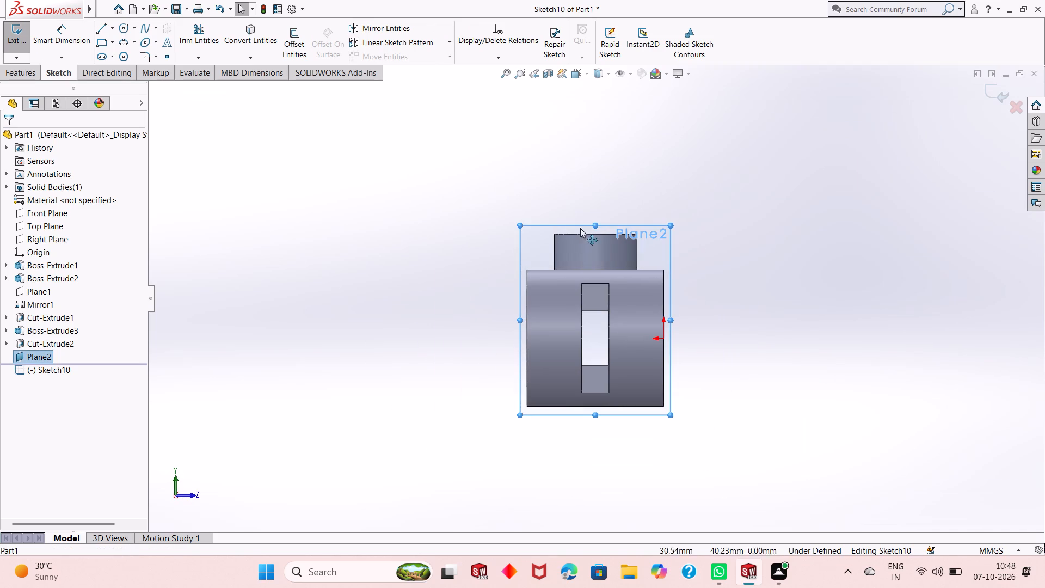
pyautogui.moveTo(594, 224); pyautogui.dragTo(603, 133)
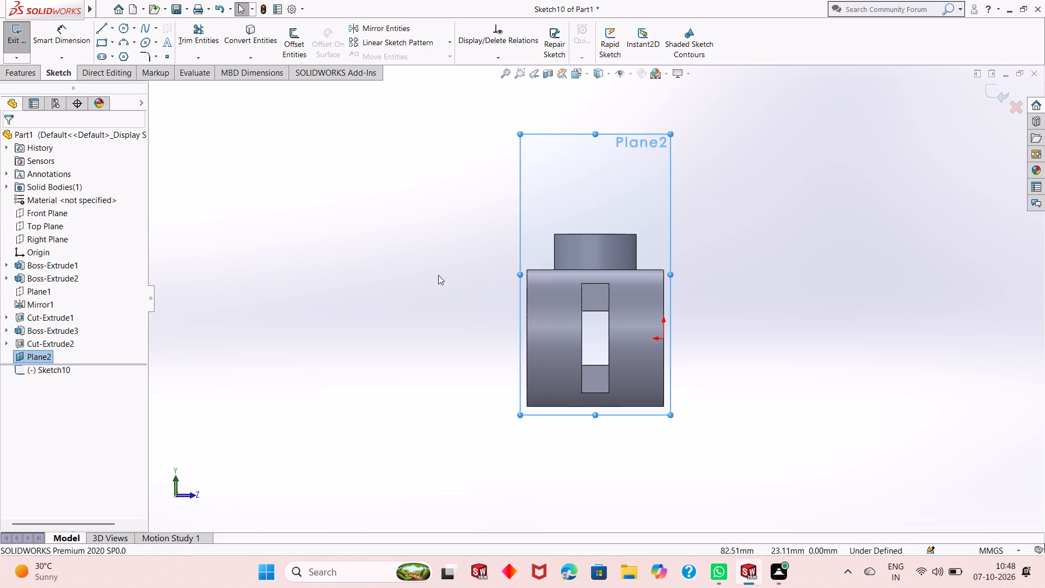
pyautogui.click(438, 275)
pyautogui.scroll(-1, 659, 223)
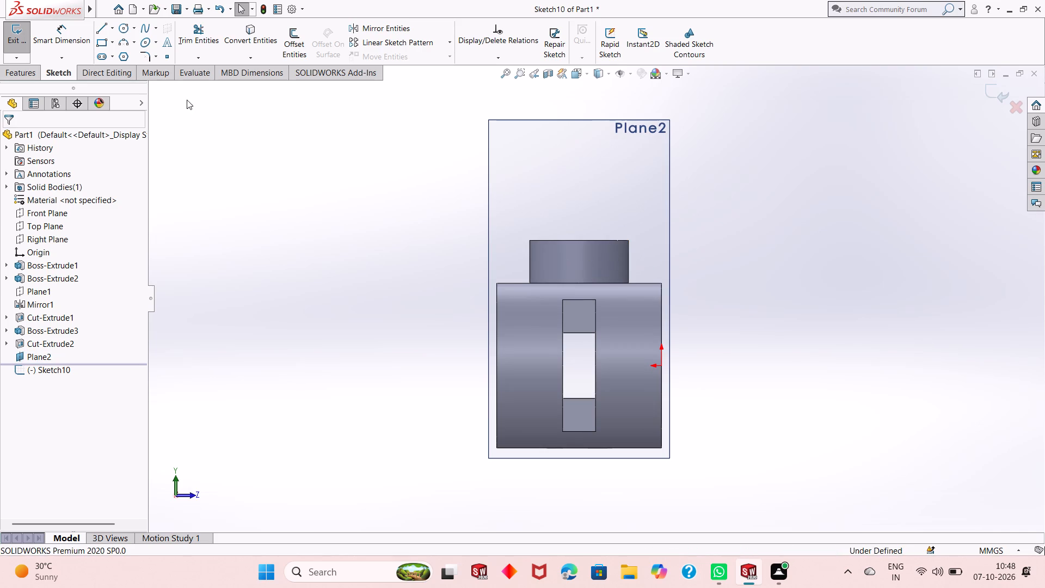
# Draw a corner rectangle about 12 mm wide and 17 mm high, standing on the ring's top edge in line with the boss.
pyautogui.click(100, 43)
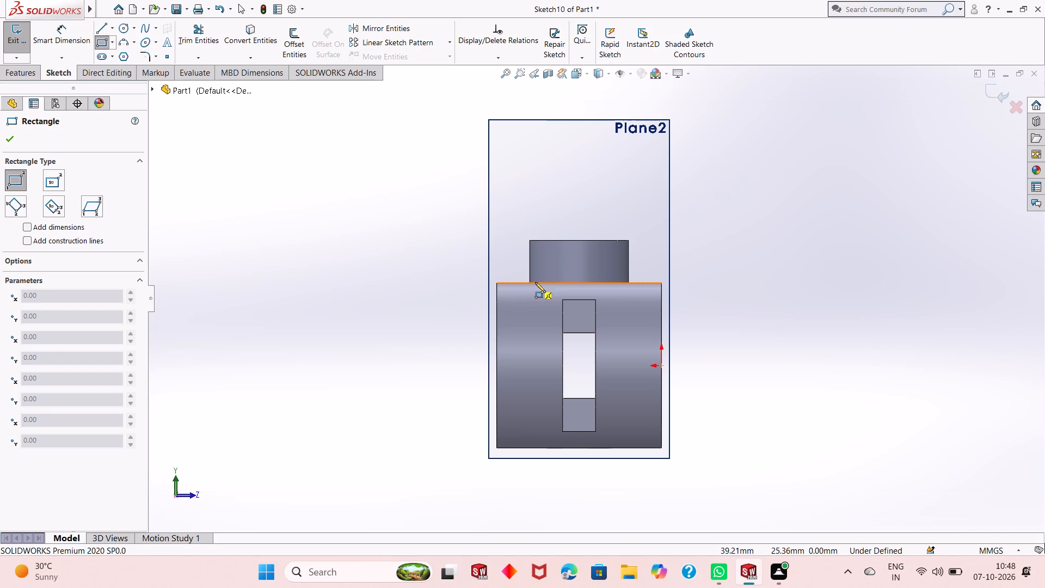
pyautogui.click(556, 284)
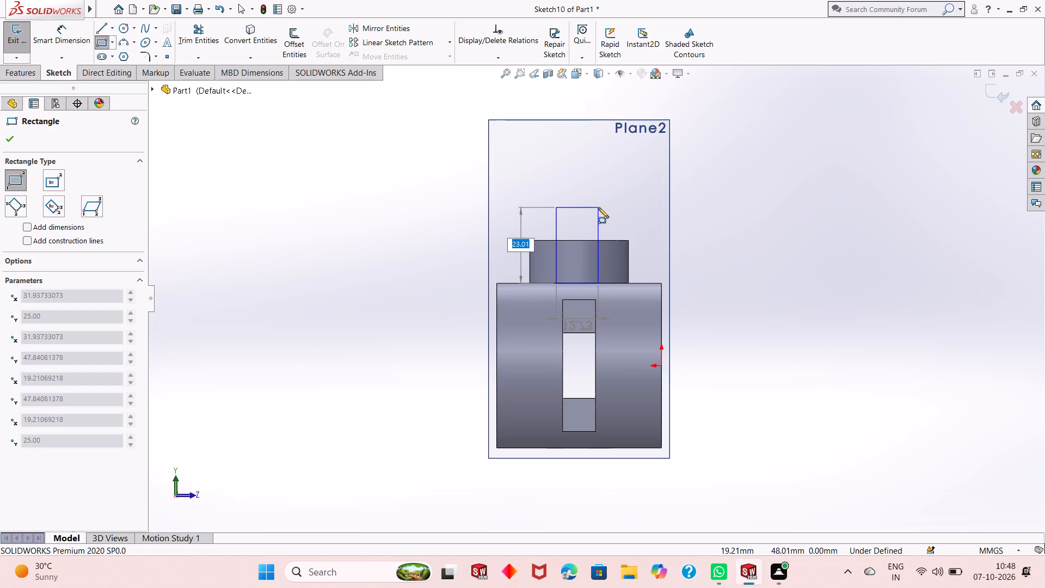
pyautogui.click(595, 228)
pyautogui.rightClick(351, 223)
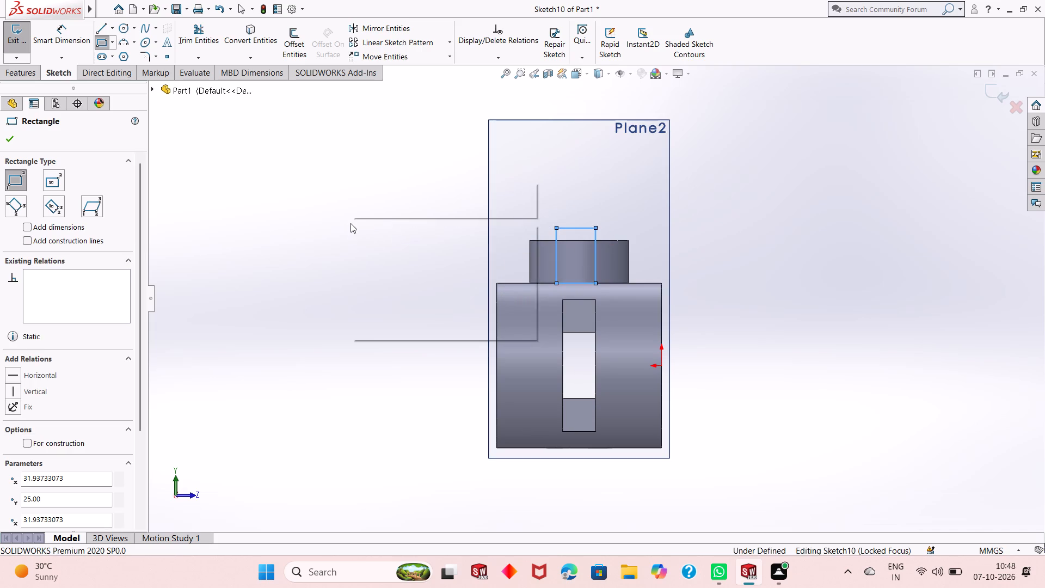
pyautogui.click(361, 232)
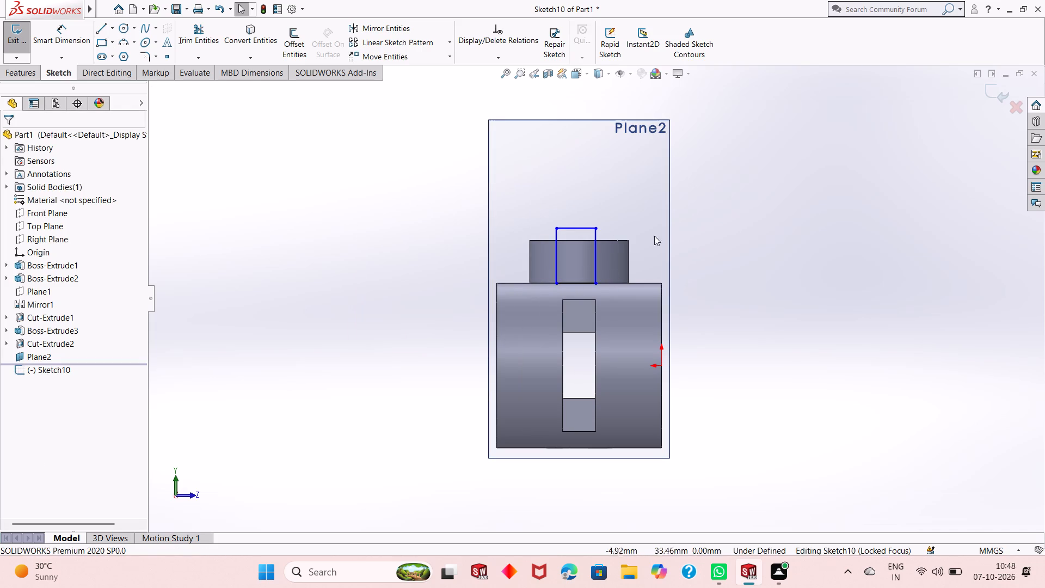
# Dimension the rectangle's base to 8 mm wide and locate its midpoint 25 mm horizontally from the origin.
pyautogui.click(70, 40)
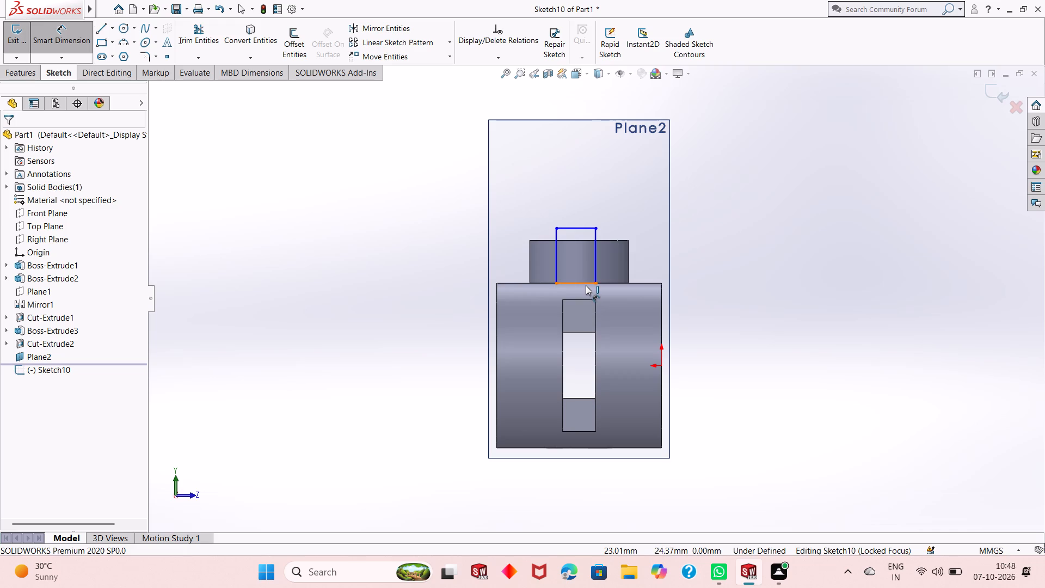
pyautogui.click(586, 285)
pyautogui.click(726, 341)
pyautogui.press('8')
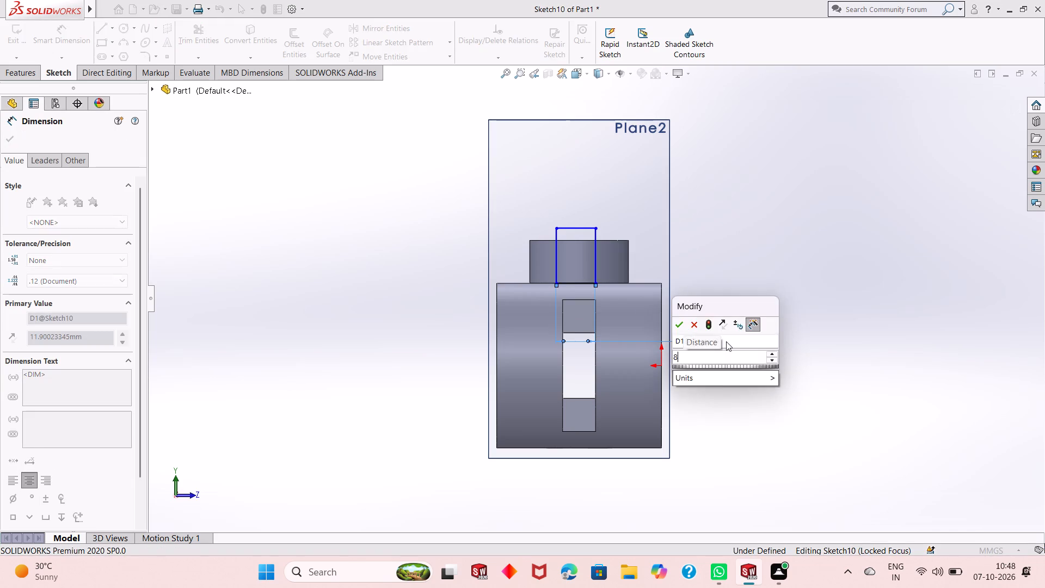
pyautogui.press('Return')
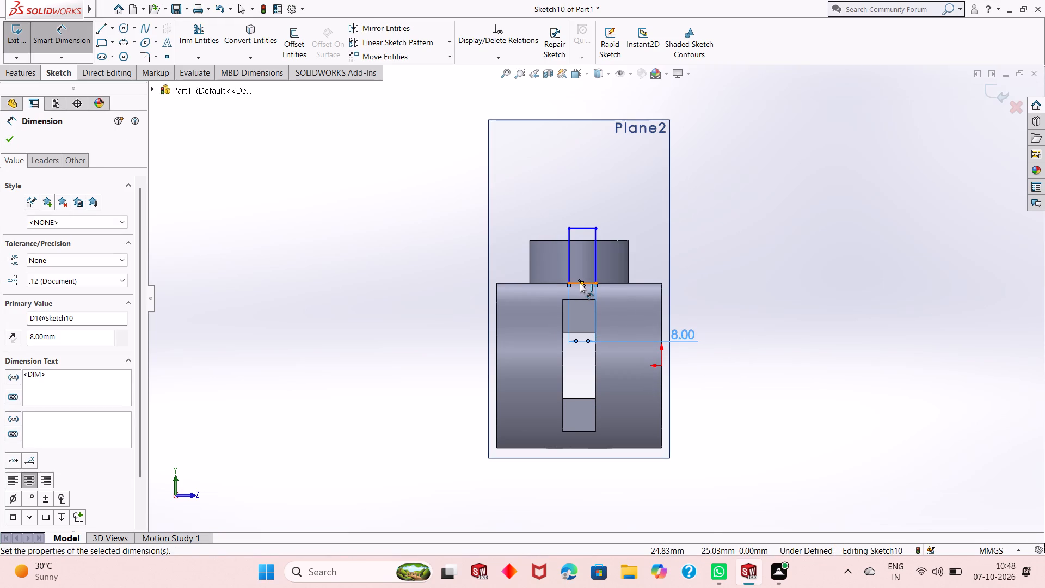
pyautogui.click(581, 283)
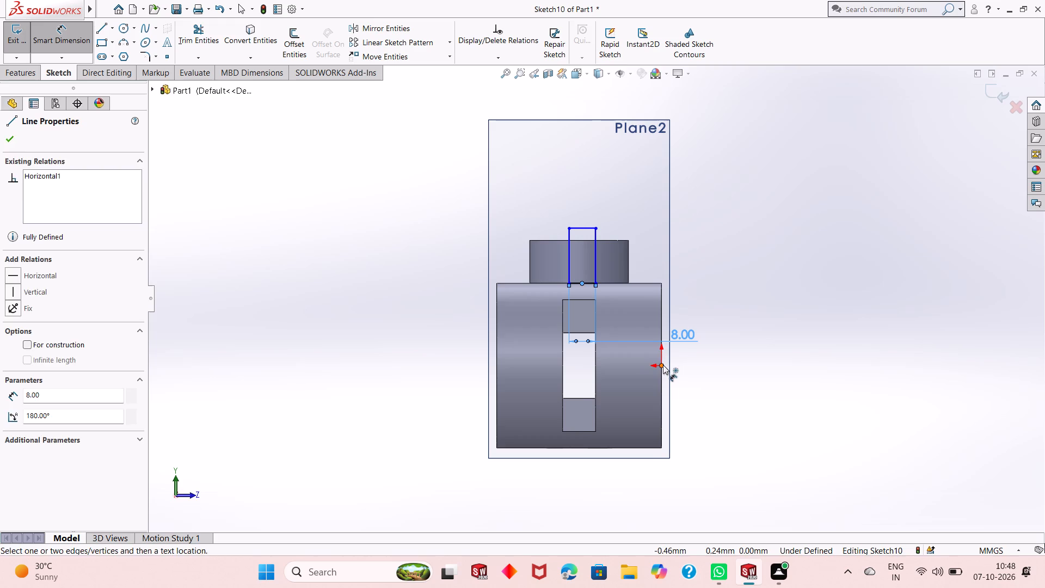
pyautogui.click(663, 365)
pyautogui.click(651, 498)
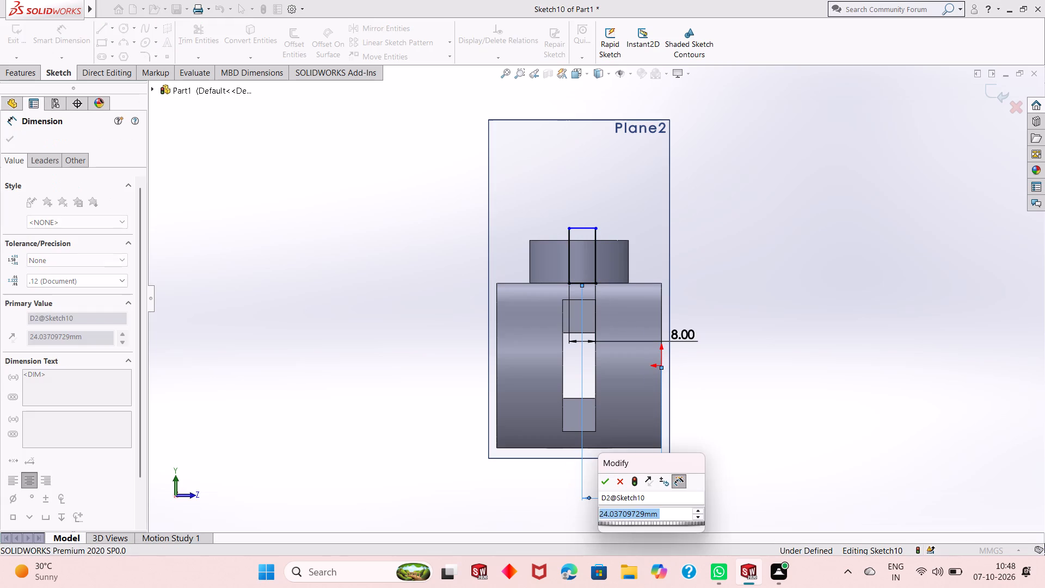
pyautogui.write('25')
pyautogui.press('Return')
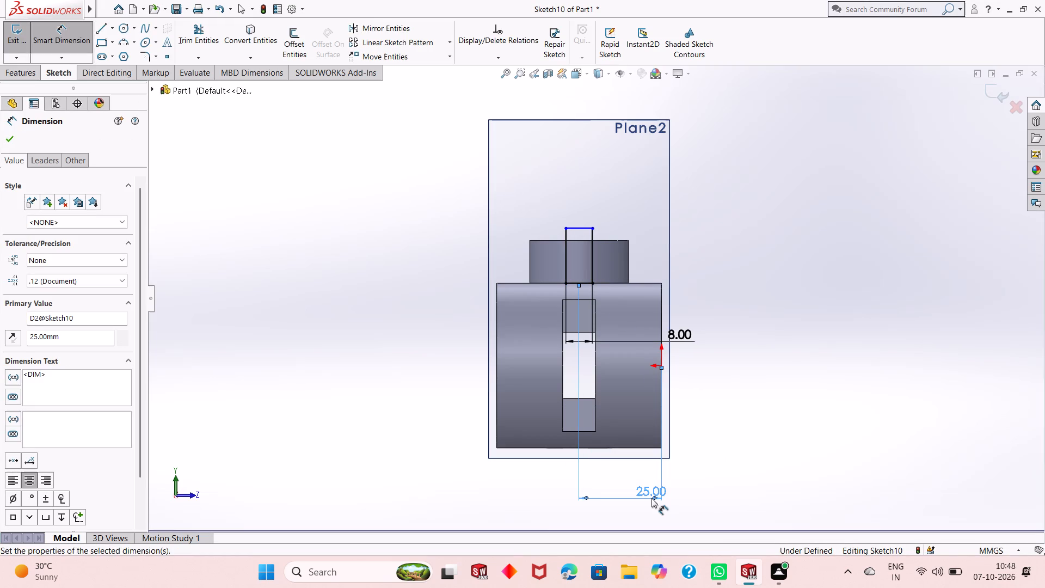
# Dimension the rectangle's vertical side to 13 mm to match the boss height.
pyautogui.click(592, 232)
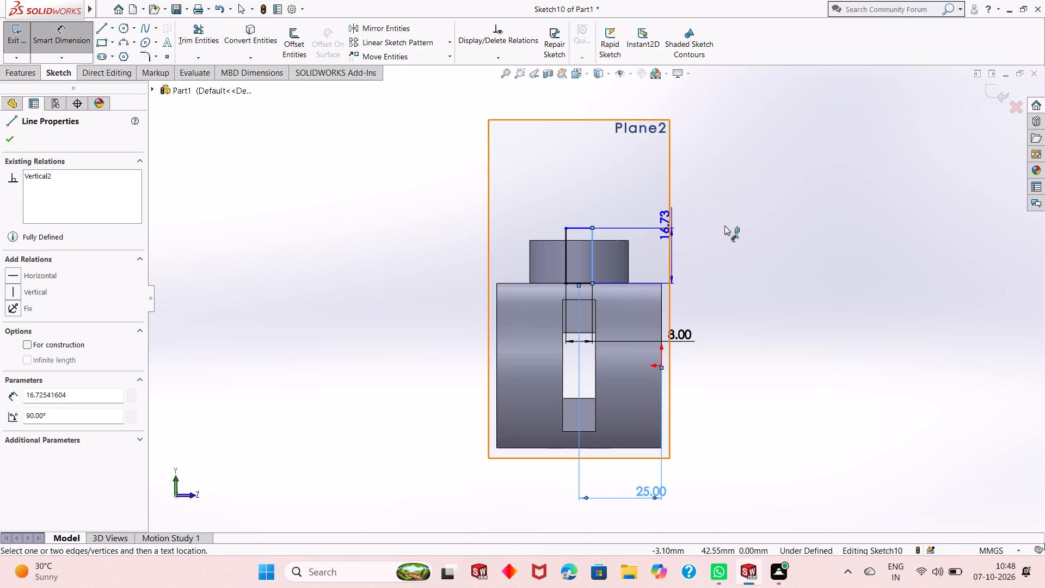
pyautogui.click(731, 224)
pyautogui.write('13')
pyautogui.press('Return')
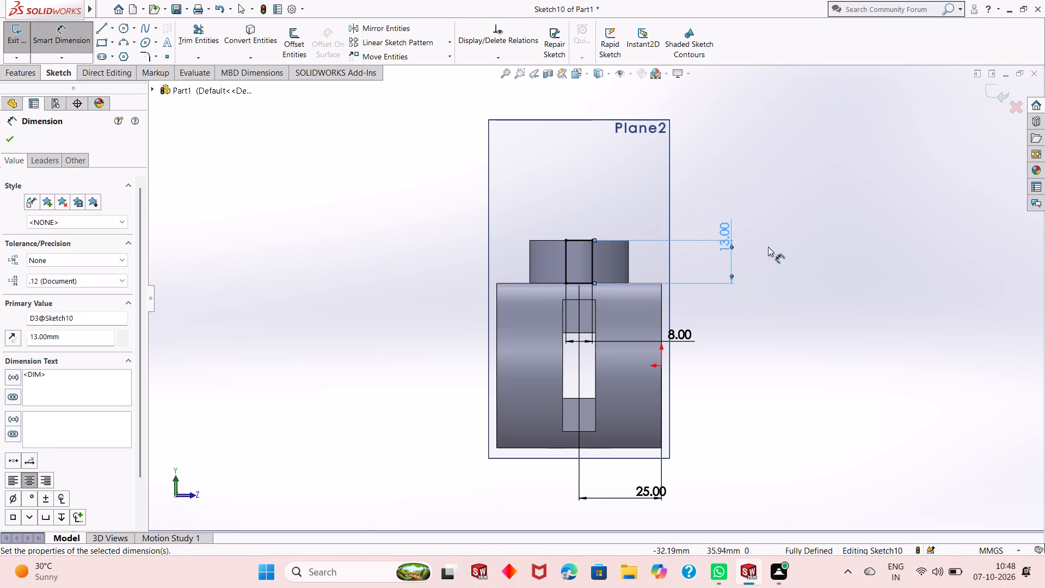
pyautogui.moveTo(769, 247); pyautogui.dragTo(752, 279, button='middle')
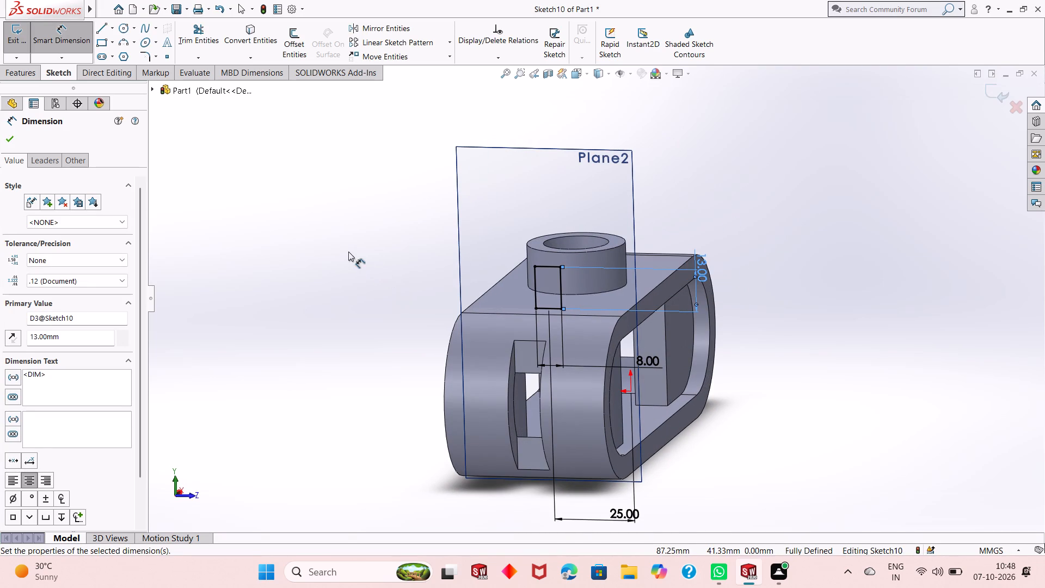
pyautogui.rightClick(348, 252)
pyautogui.click(370, 286)
# Extrude the 8 by 13 mm rectangle Up To Next toward the boss, merging the result.
pyautogui.moveTo(395, 273); pyautogui.dragTo(391, 275, button='middle')
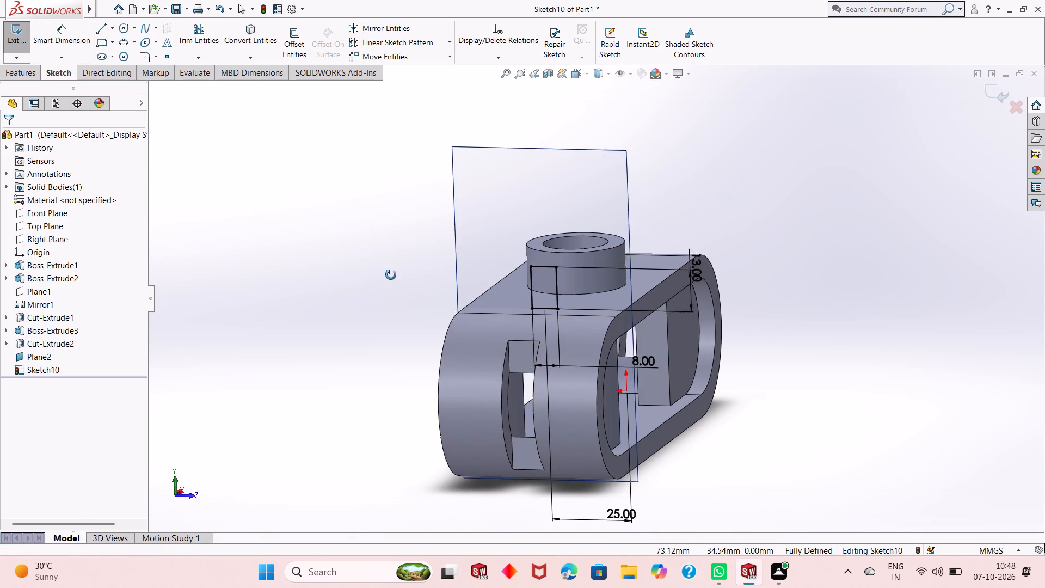
pyautogui.moveTo(391, 275); pyautogui.dragTo(377, 284, button='middle')
pyautogui.scroll(1, 330, 287)
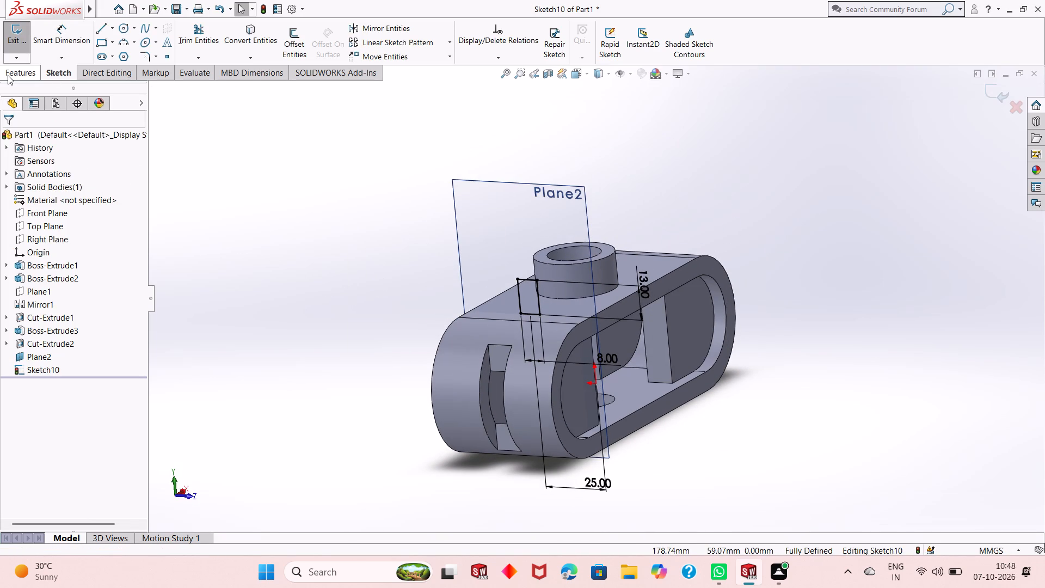
pyautogui.click(8, 75)
pyautogui.click(30, 42)
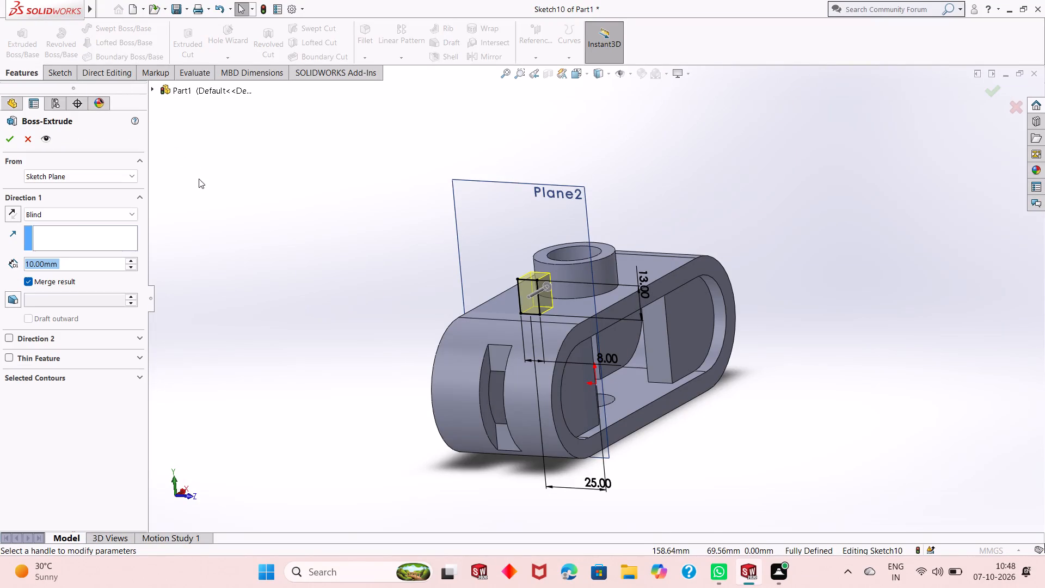
pyautogui.click(66, 221)
pyautogui.click(75, 213)
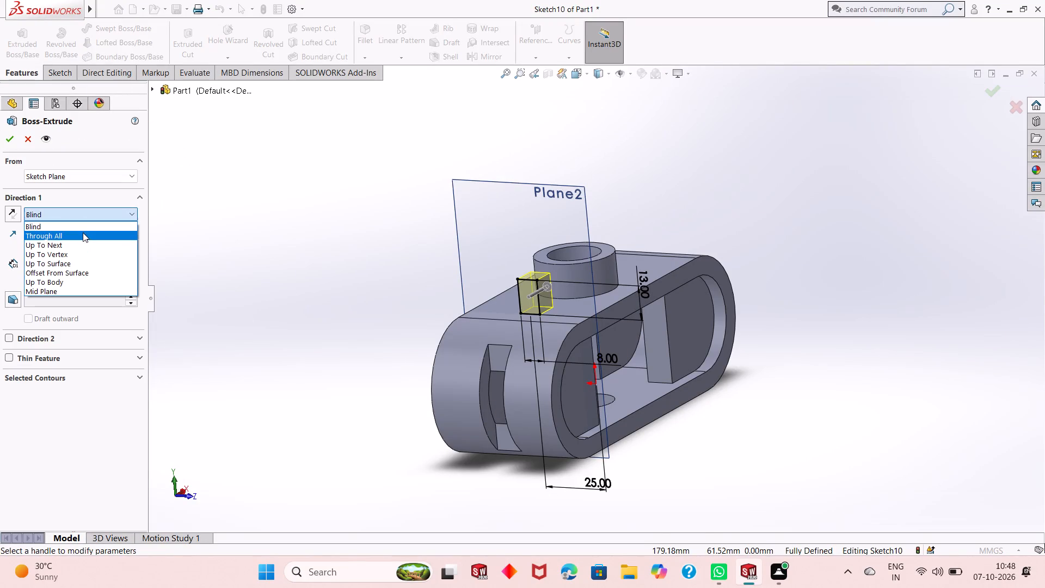
pyautogui.click(85, 244)
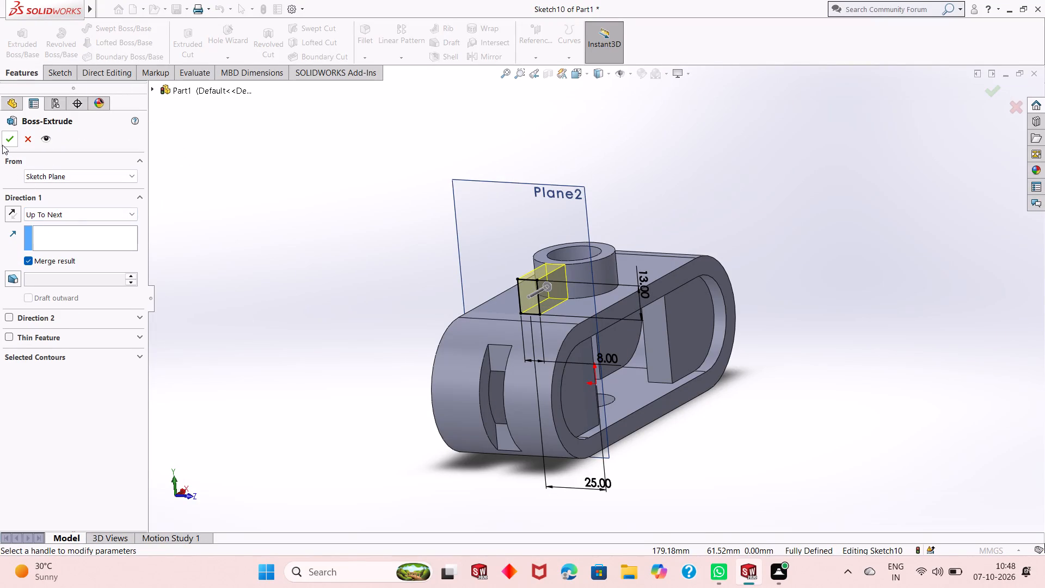
pyautogui.click(2, 145)
# Hide the offset plane that carries the rib sketch.
pyautogui.moveTo(409, 289); pyautogui.dragTo(355, 293, button='middle')
pyautogui.moveTo(333, 311); pyautogui.dragTo(322, 306, button='middle')
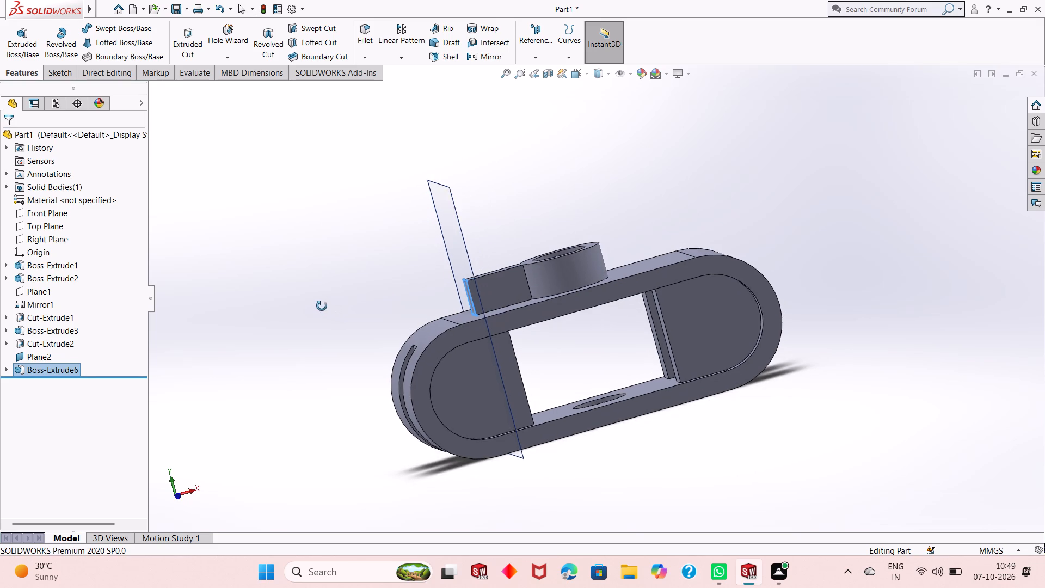
pyautogui.moveTo(322, 306); pyautogui.dragTo(316, 335, button='middle')
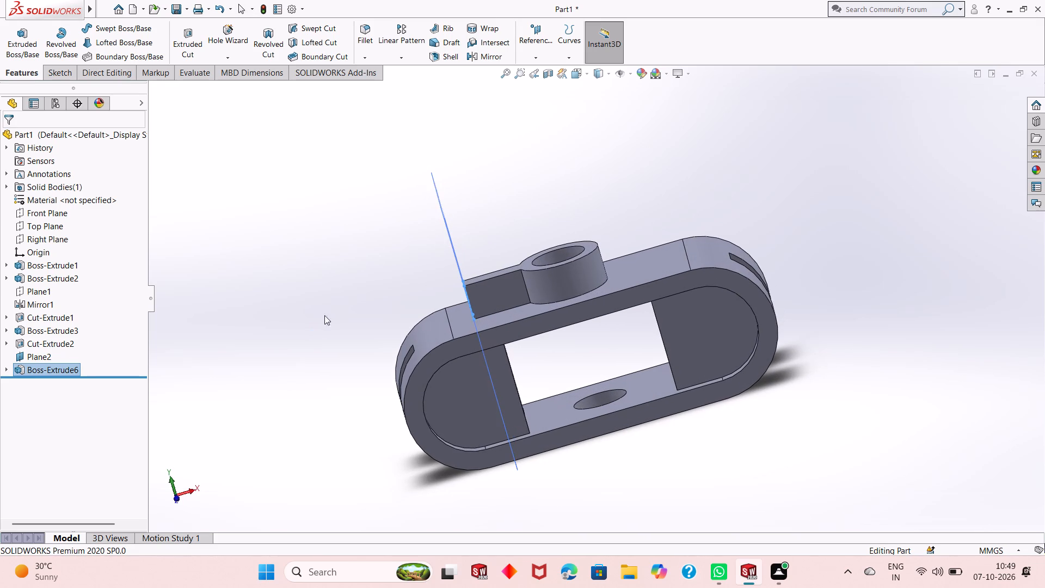
pyautogui.moveTo(426, 246); pyautogui.dragTo(438, 250, button='middle')
pyautogui.rightClick(439, 222)
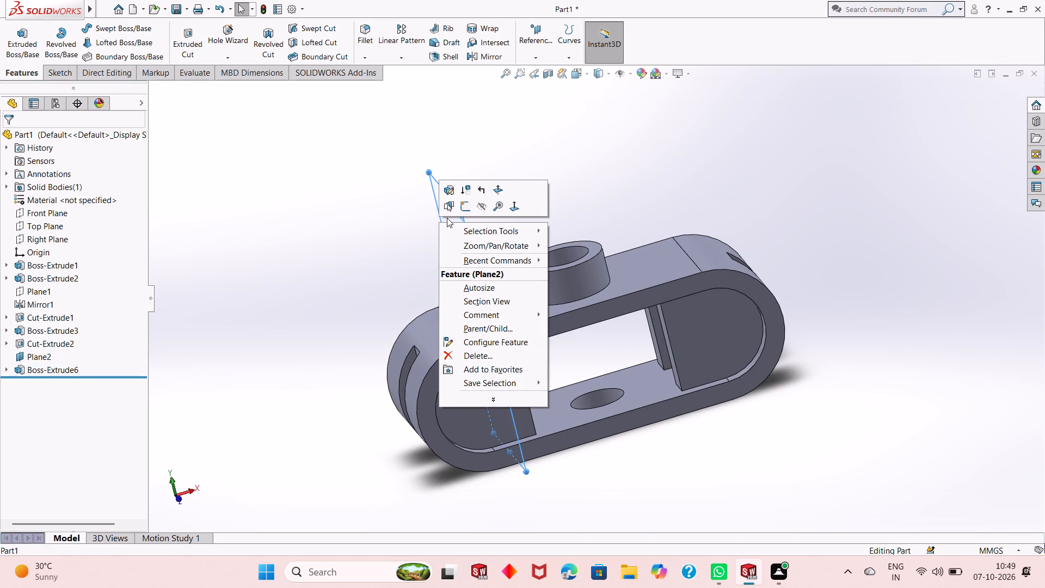
pyautogui.click(487, 207)
# Open a sketch on the rib's flat side face and view it face-on.
pyautogui.scroll(1, 488, 335)
pyautogui.moveTo(488, 335); pyautogui.dragTo(440, 297, button='middle')
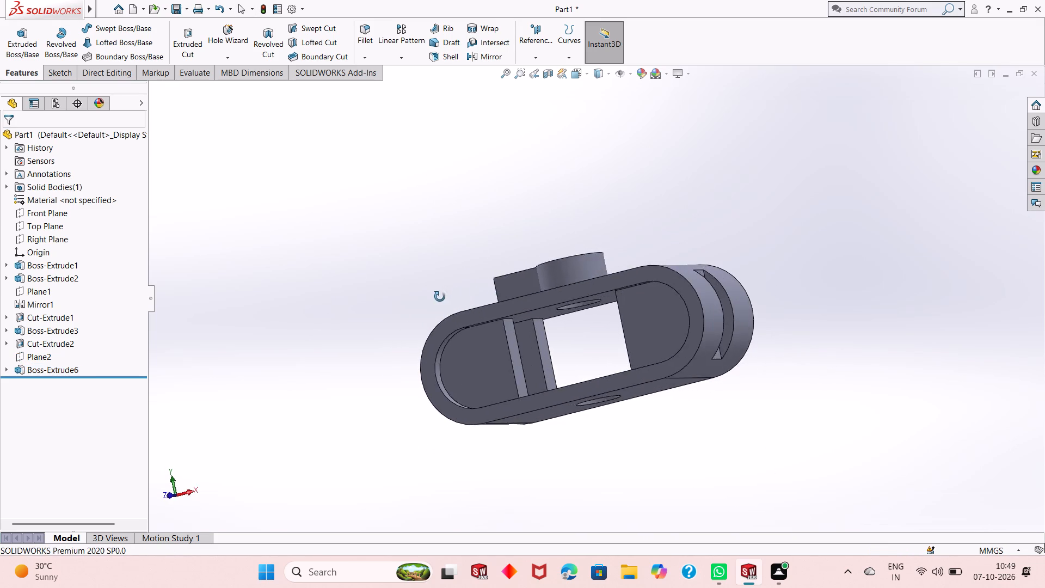
pyautogui.moveTo(440, 297); pyautogui.dragTo(460, 372, button='middle')
pyautogui.scroll(-3, 629, 261)
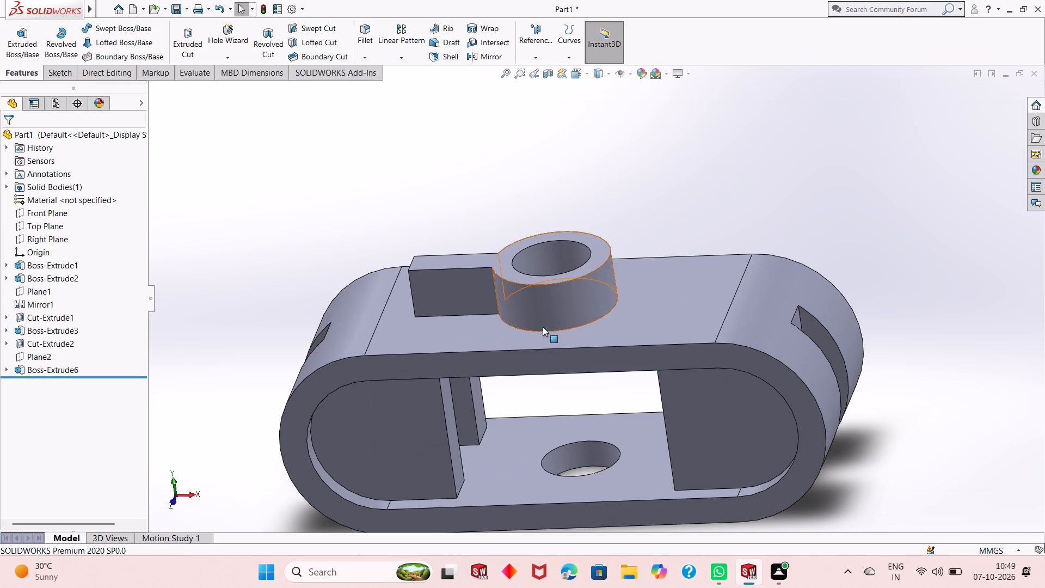
pyautogui.moveTo(543, 327); pyautogui.dragTo(552, 345, button='middle')
pyautogui.scroll(1, 552, 345)
pyautogui.moveTo(550, 406); pyautogui.dragTo(541, 384, button='middle')
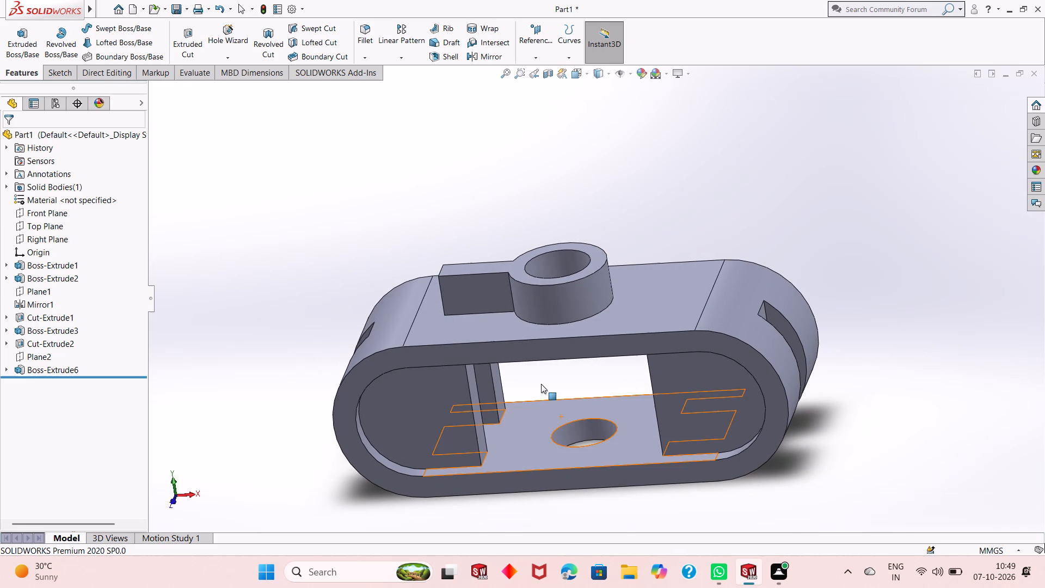
pyautogui.click(468, 292)
pyautogui.click(519, 262)
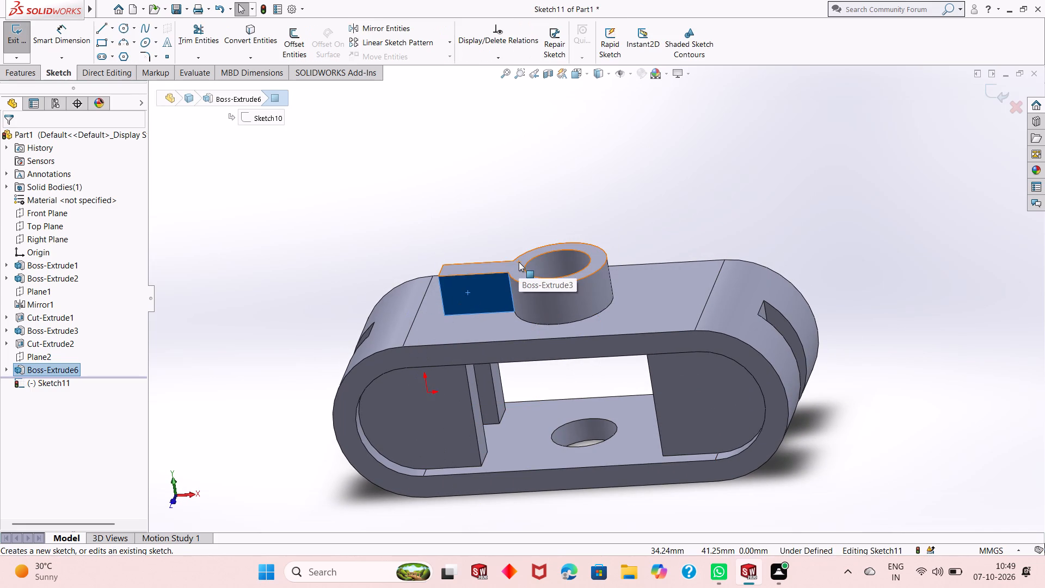
pyautogui.hotkey('ctrl', '8')
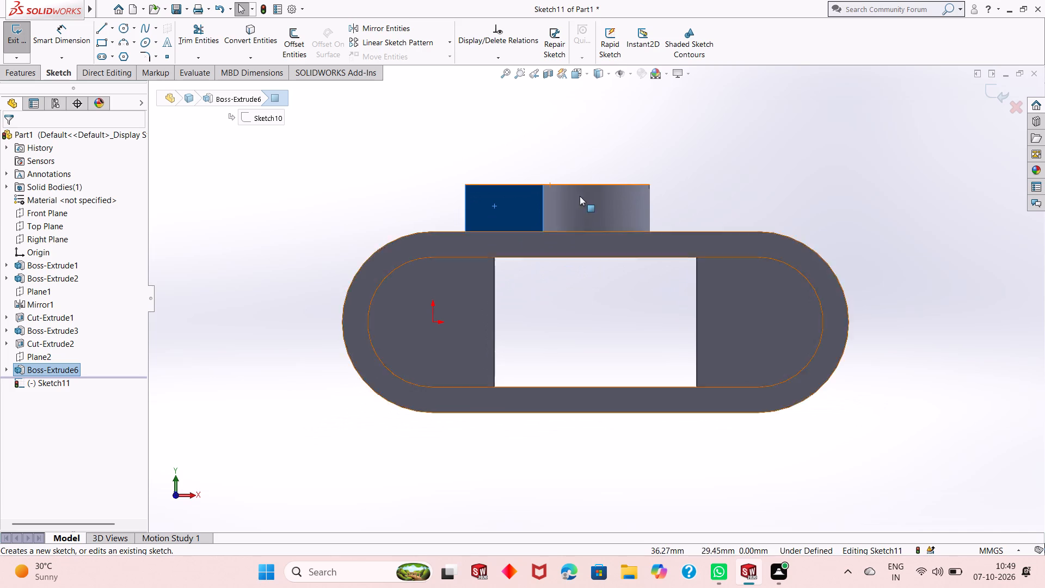
# Sketch a diagonal line across the rib face from its top corner at the boss to its outer bottom corner.
pyautogui.click(554, 158)
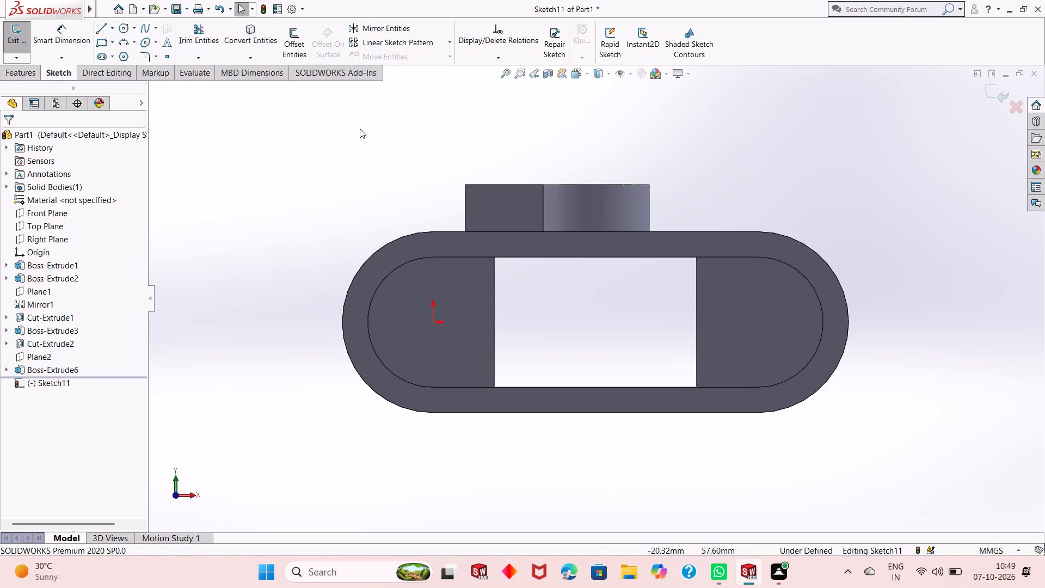
pyautogui.click(32, 78)
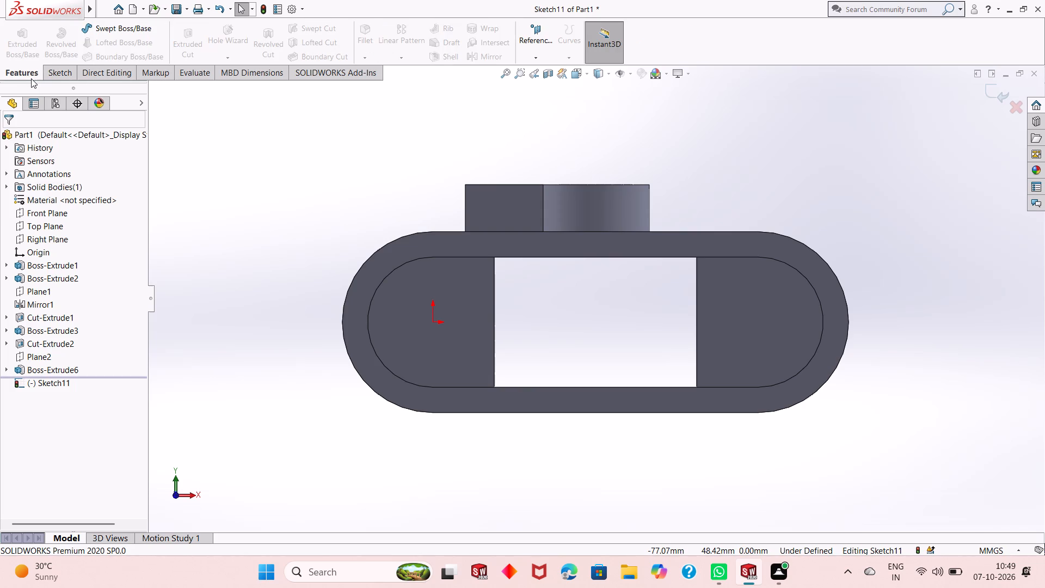
pyautogui.click(59, 71)
pyautogui.click(101, 28)
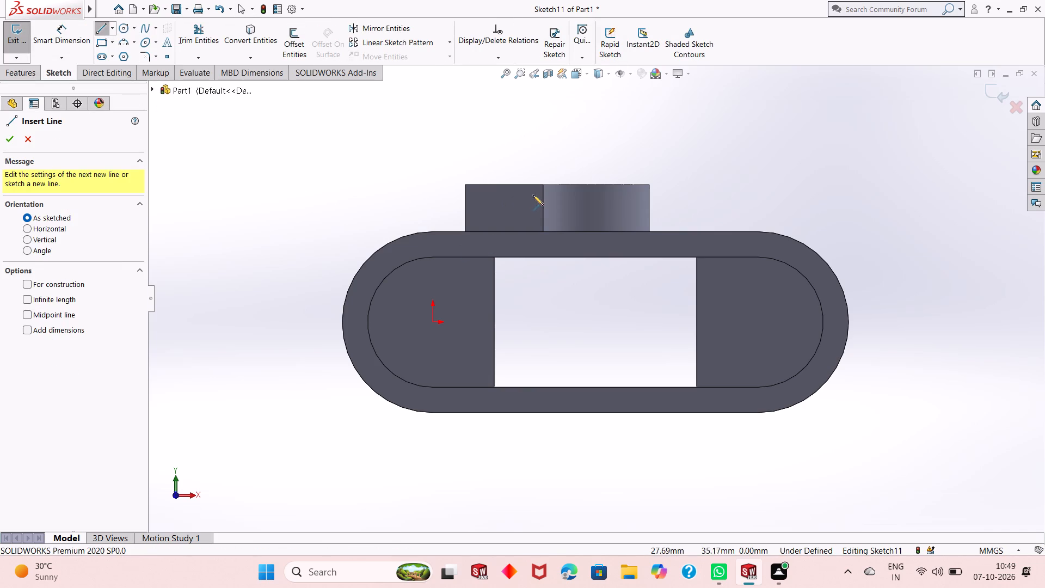
pyautogui.click(543, 184)
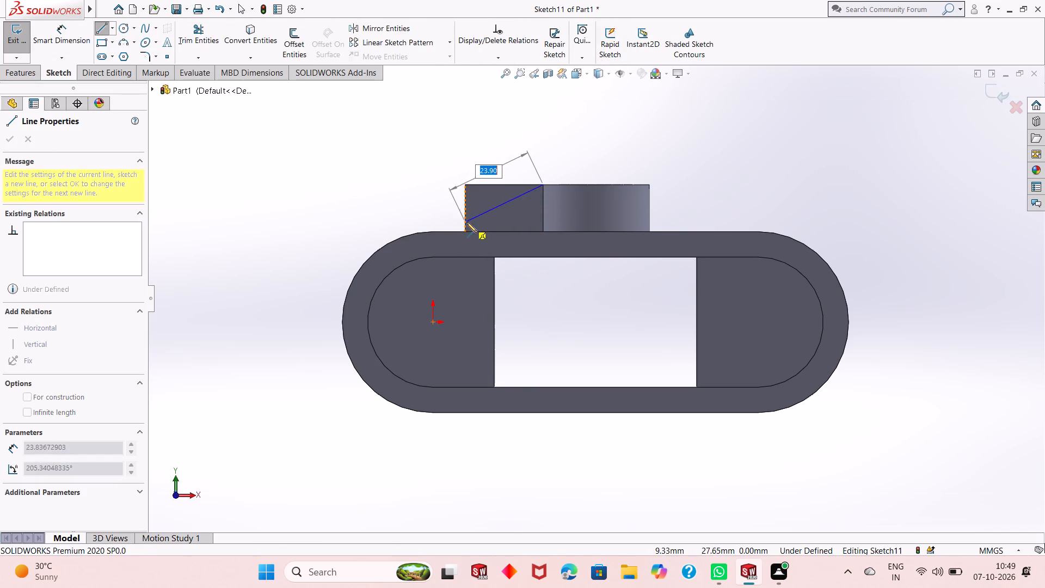
pyautogui.click(466, 230)
pyautogui.rightClick(397, 186)
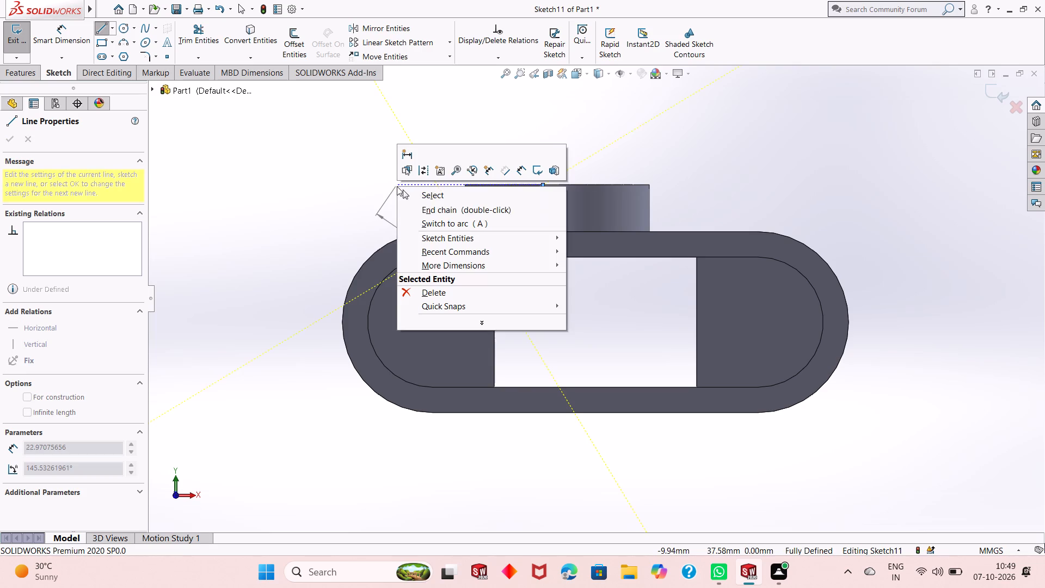
pyautogui.click(433, 198)
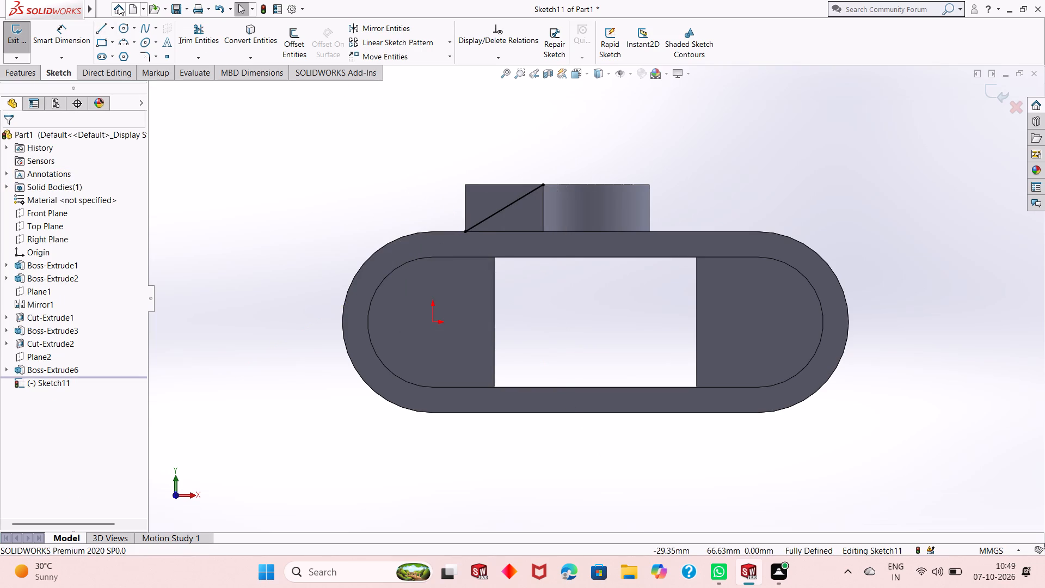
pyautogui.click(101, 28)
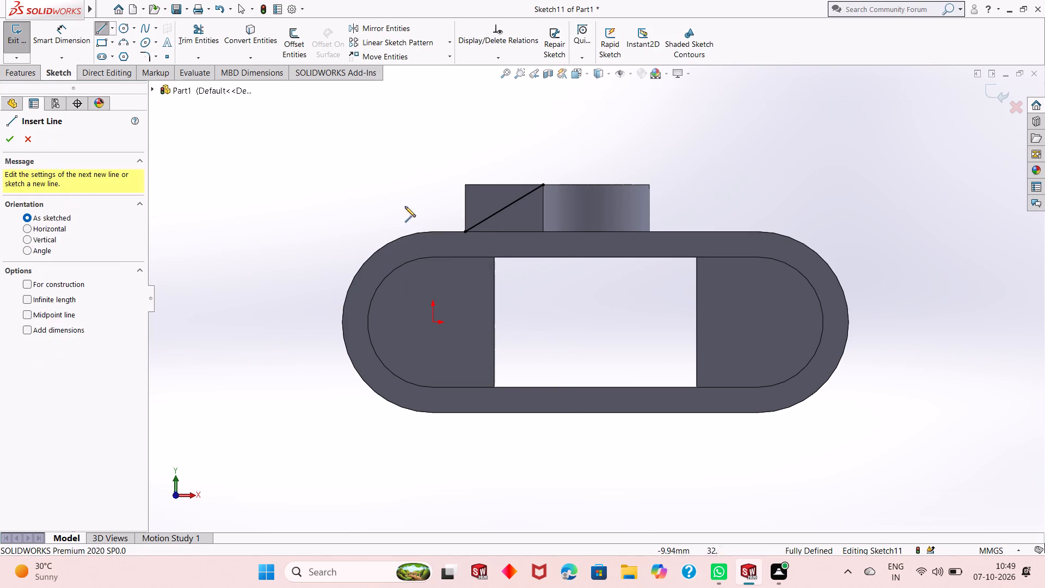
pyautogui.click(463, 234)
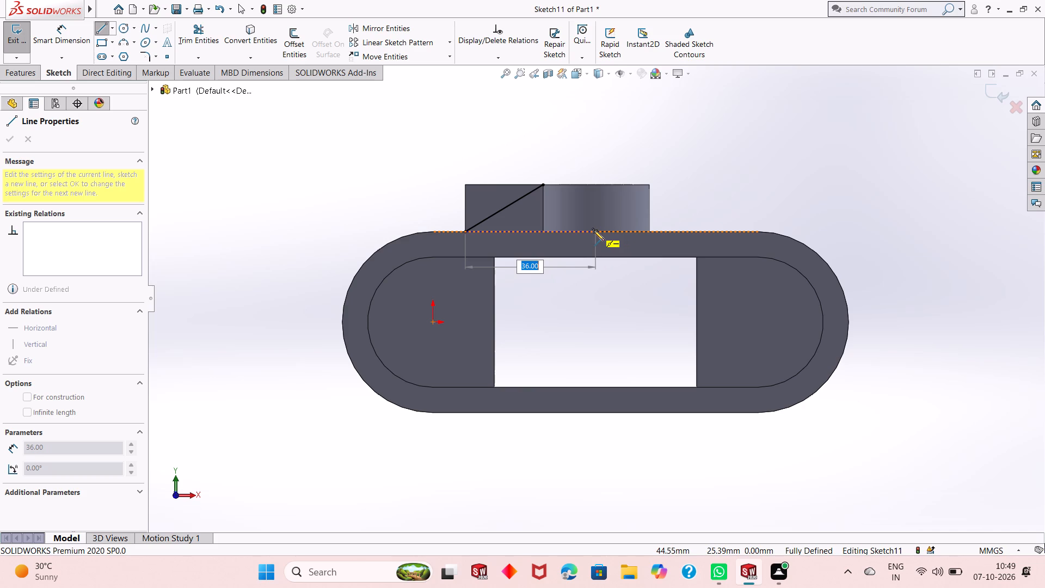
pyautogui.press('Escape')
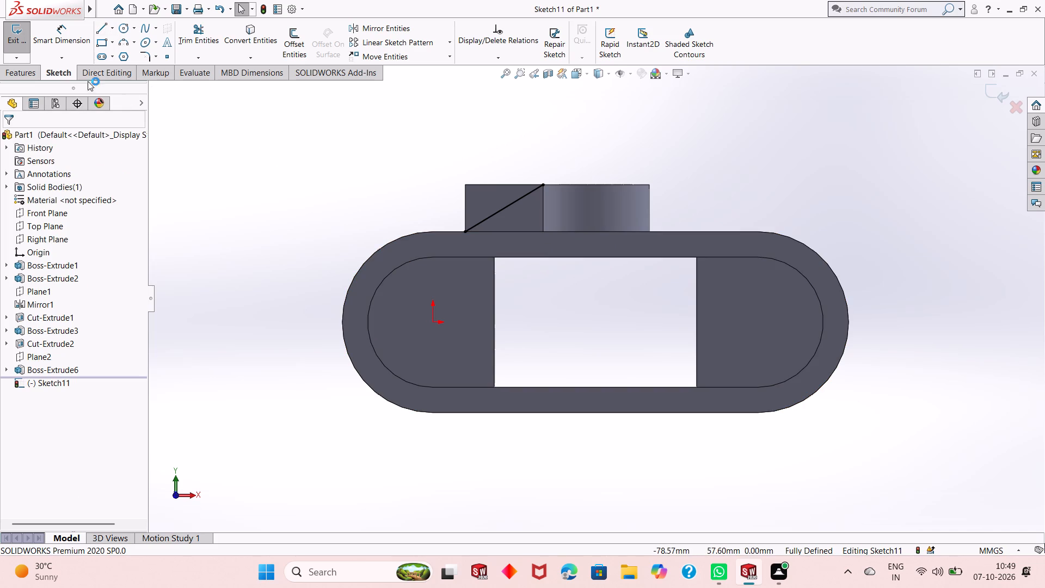
# Cut away the rib's upper outer half along the diagonal line with a 10 mm Blind Extruded Cut, flipping the side to cut.
pyautogui.click(19, 75)
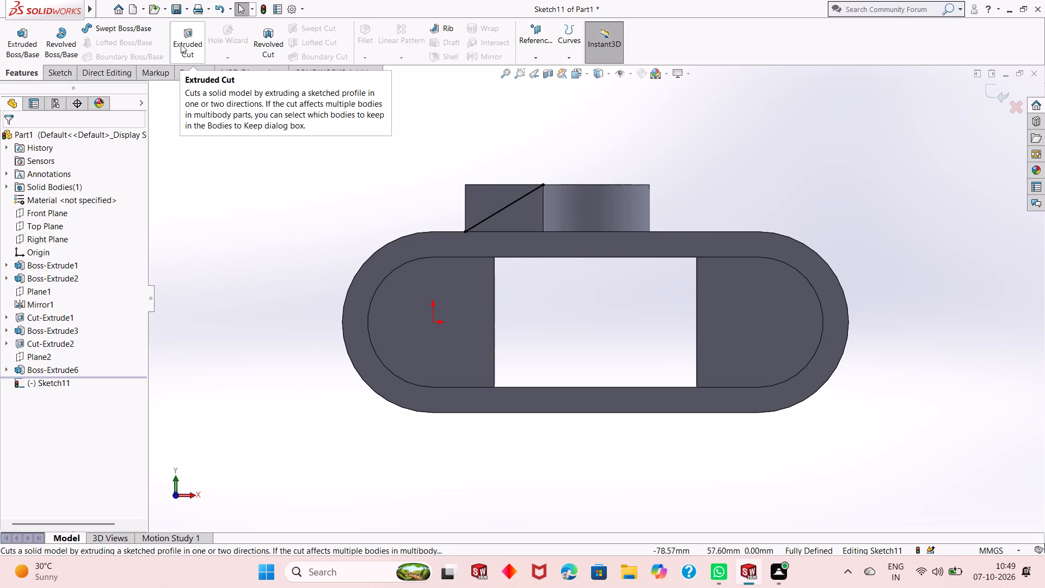
pyautogui.click(182, 43)
pyautogui.moveTo(378, 197); pyautogui.dragTo(384, 202, button='middle')
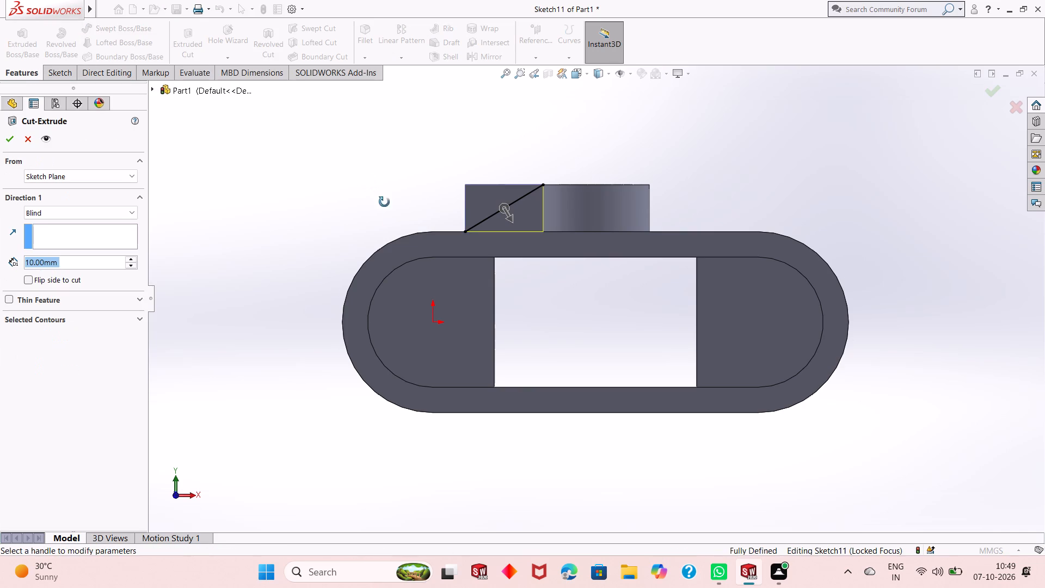
pyautogui.moveTo(384, 202); pyautogui.dragTo(447, 488, button='middle')
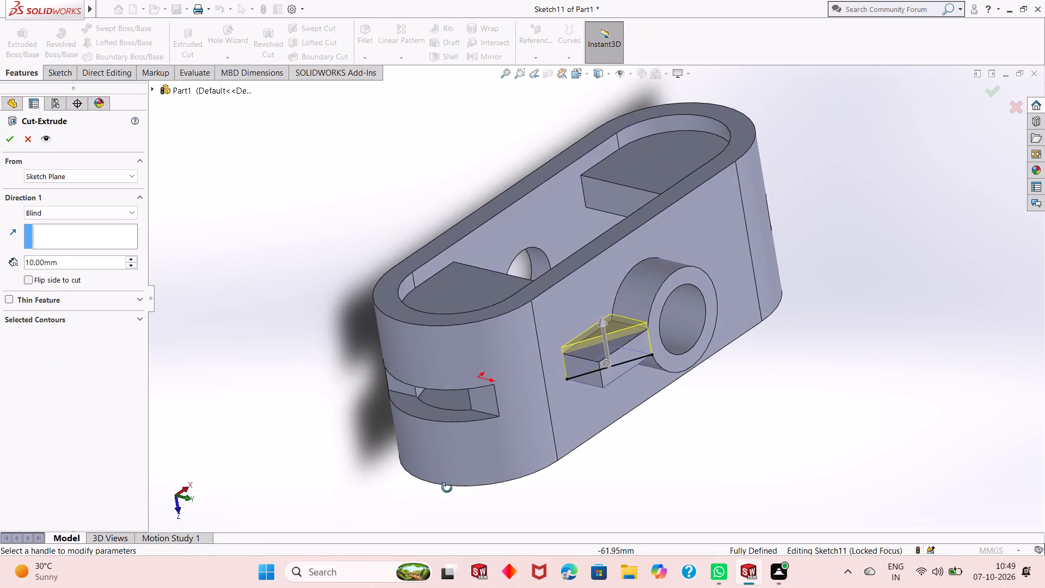
pyautogui.moveTo(447, 488); pyautogui.dragTo(420, 201, button='middle')
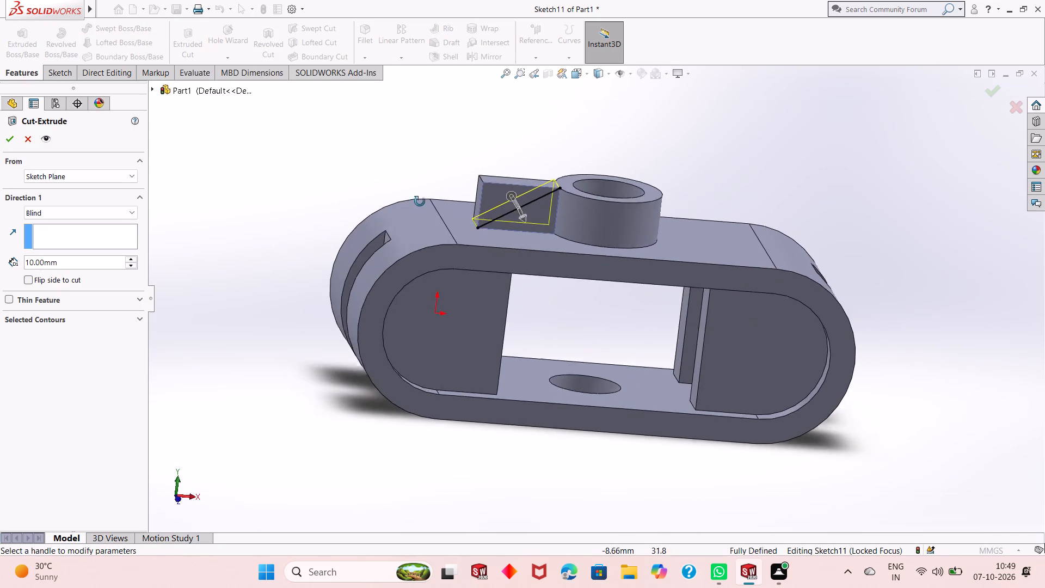
pyautogui.moveTo(420, 201); pyautogui.dragTo(418, 226, button='middle')
pyautogui.click(56, 280)
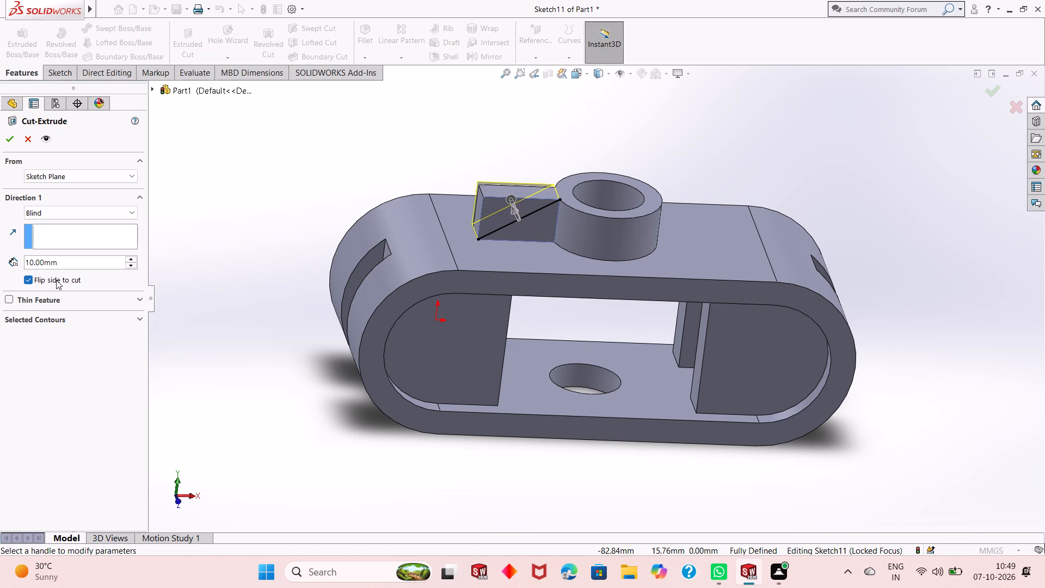
pyautogui.moveTo(260, 248); pyautogui.dragTo(401, 341, button='middle')
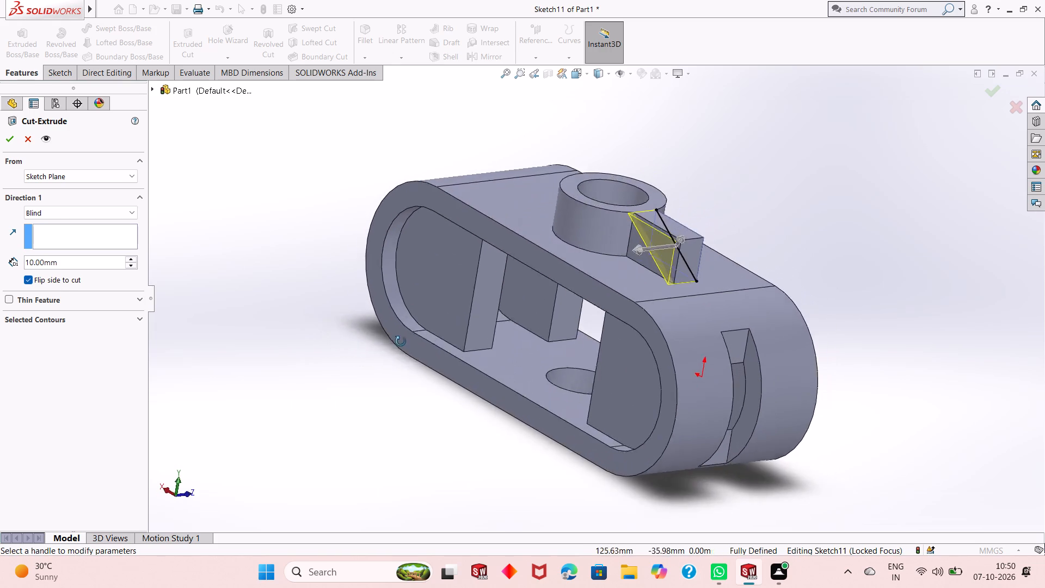
pyautogui.moveTo(401, 341); pyautogui.dragTo(414, 356, button='middle')
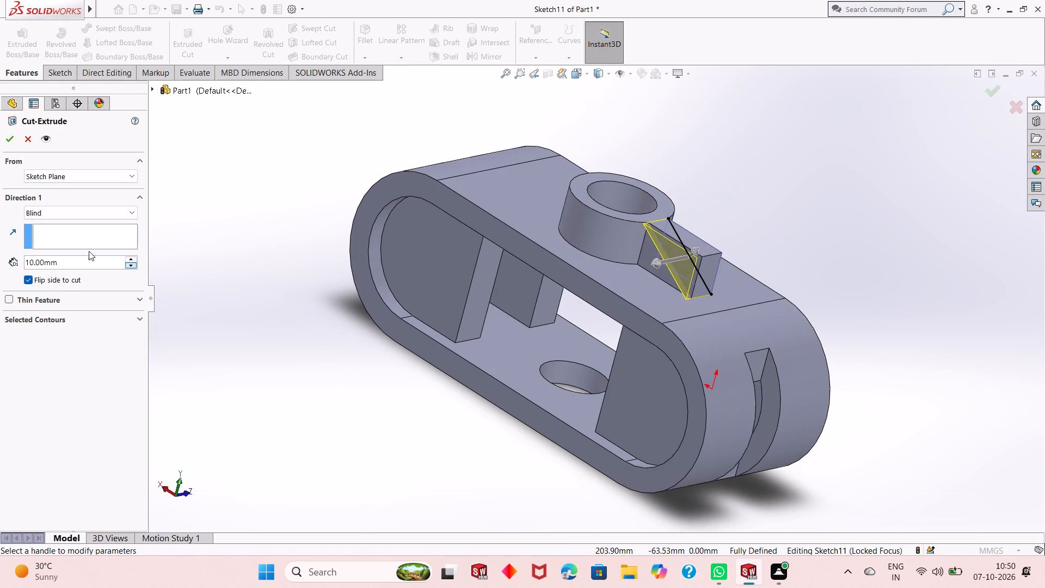
pyautogui.moveTo(409, 320); pyautogui.dragTo(341, 359, button='middle')
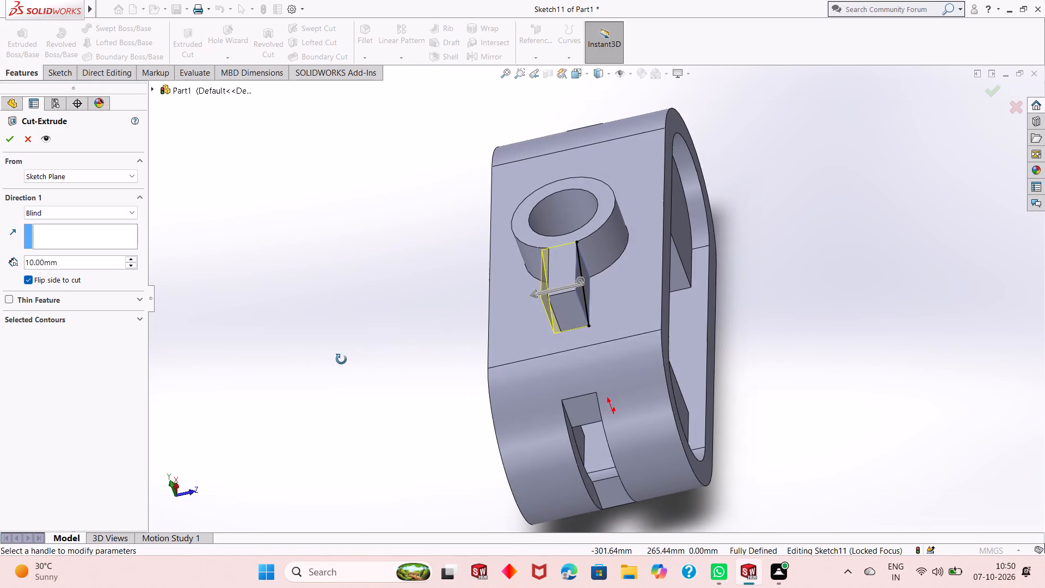
pyautogui.moveTo(341, 359); pyautogui.dragTo(338, 362, button='middle')
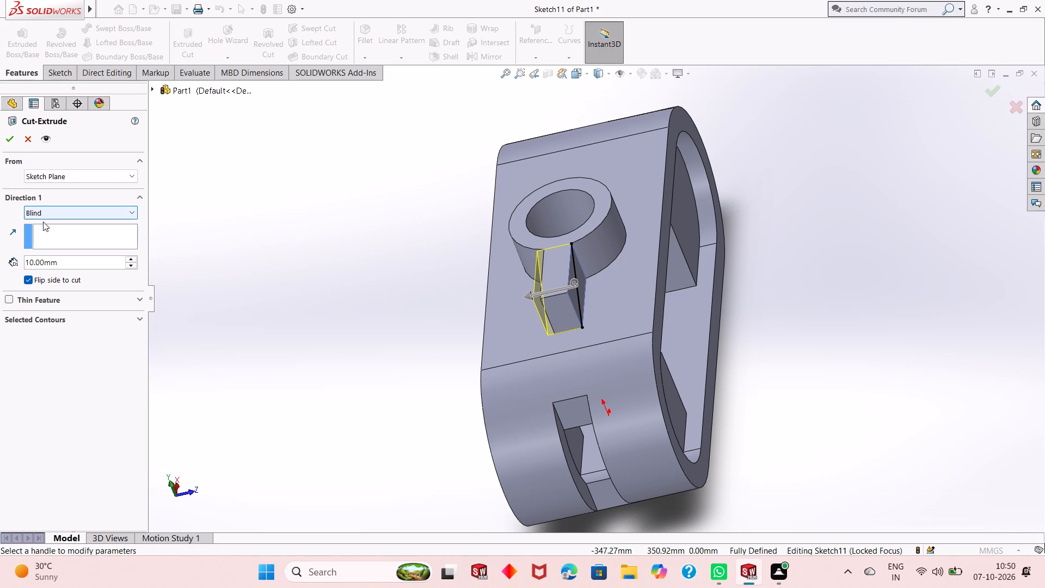
pyautogui.click(5, 133)
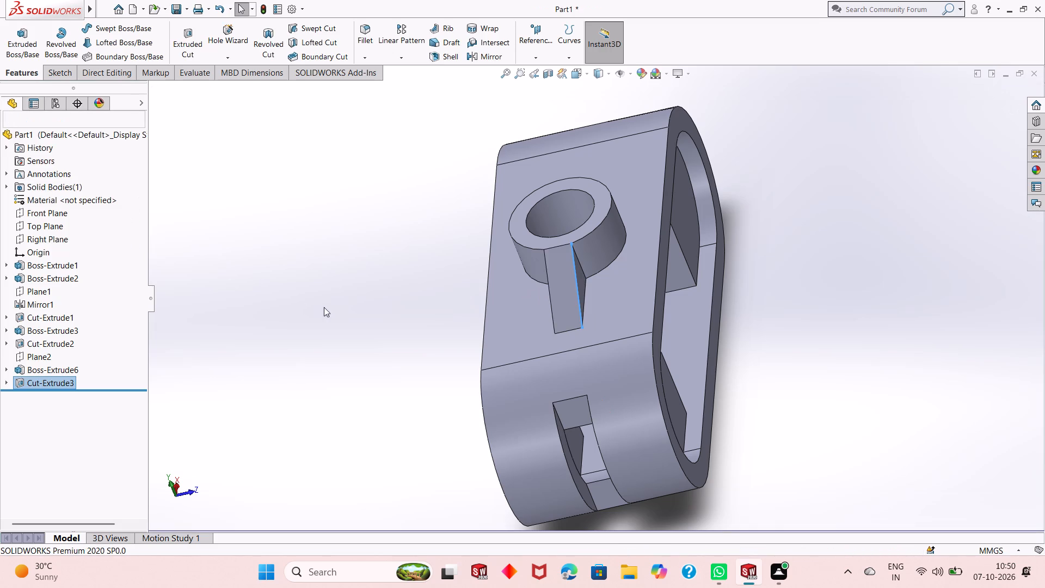
pyautogui.click(386, 339)
# Examine the sloped rib and where it meets the boss and the ring's upper face.
pyautogui.moveTo(548, 363); pyautogui.dragTo(480, 291, button='middle')
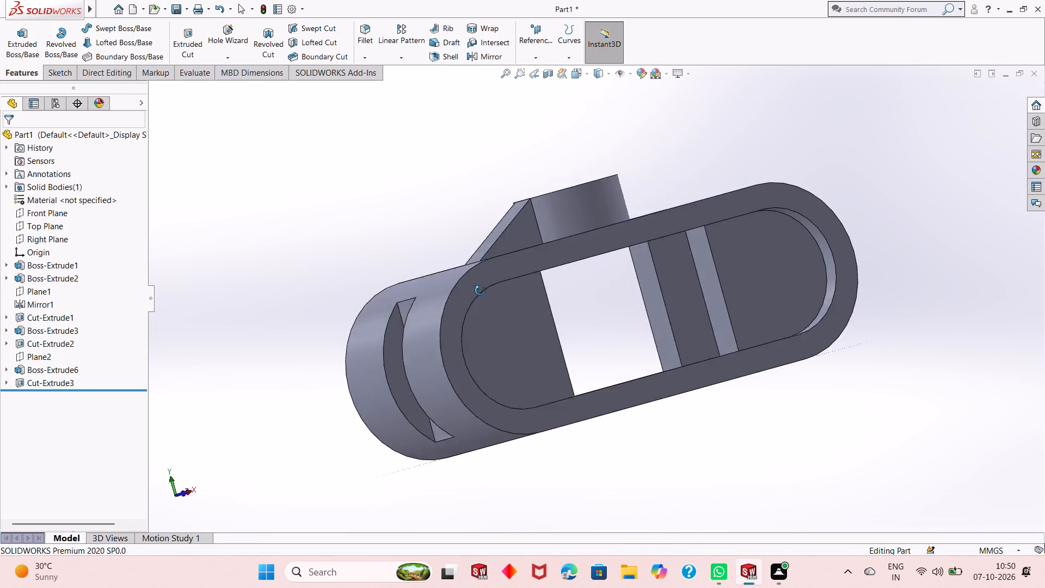
pyautogui.moveTo(480, 291); pyautogui.dragTo(441, 354, button='middle')
pyautogui.scroll(1, 624, 273)
pyautogui.scroll(-1, 637, 220)
pyautogui.moveTo(575, 264); pyautogui.dragTo(599, 286, button='middle')
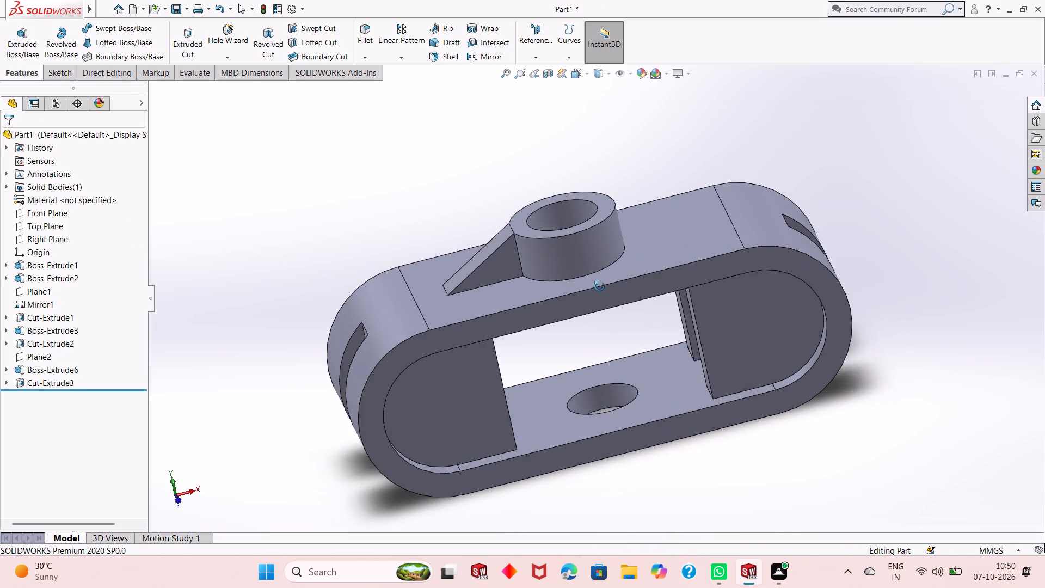
pyautogui.moveTo(599, 286); pyautogui.dragTo(603, 269, button='middle')
pyautogui.scroll(-8, 533, 219)
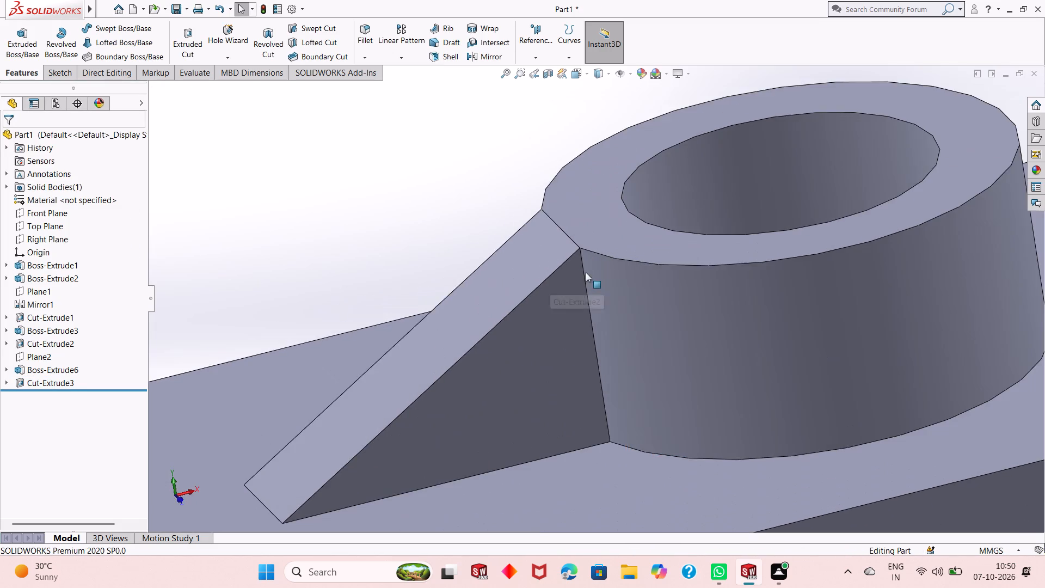
pyautogui.moveTo(618, 263); pyautogui.dragTo(598, 292, button='middle')
pyautogui.scroll(5, 598, 292)
pyautogui.moveTo(613, 374); pyautogui.dragTo(626, 354, button='middle')
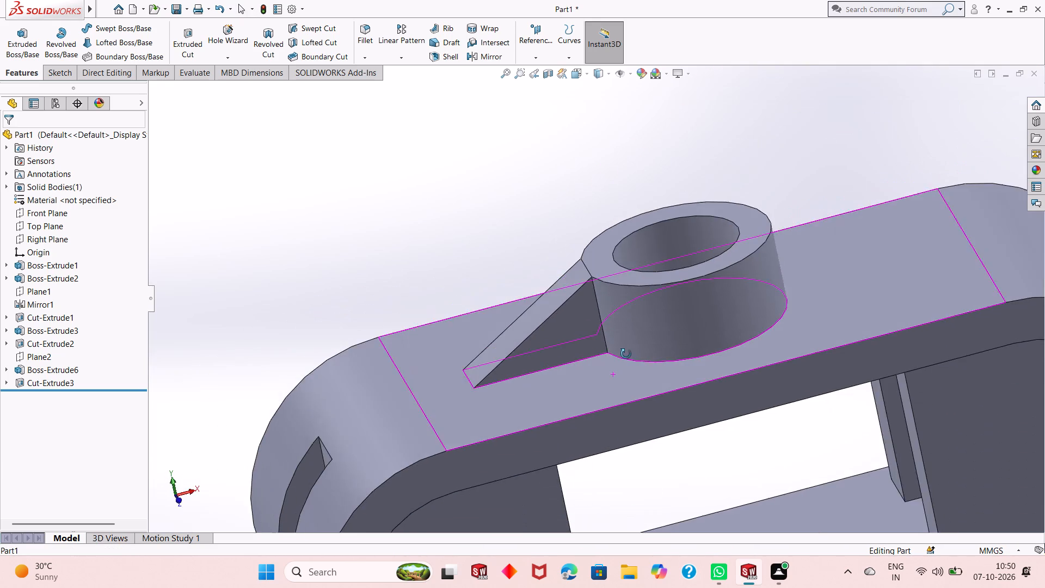
pyautogui.moveTo(626, 354); pyautogui.dragTo(643, 326, button='middle')
pyautogui.scroll(2, 618, 330)
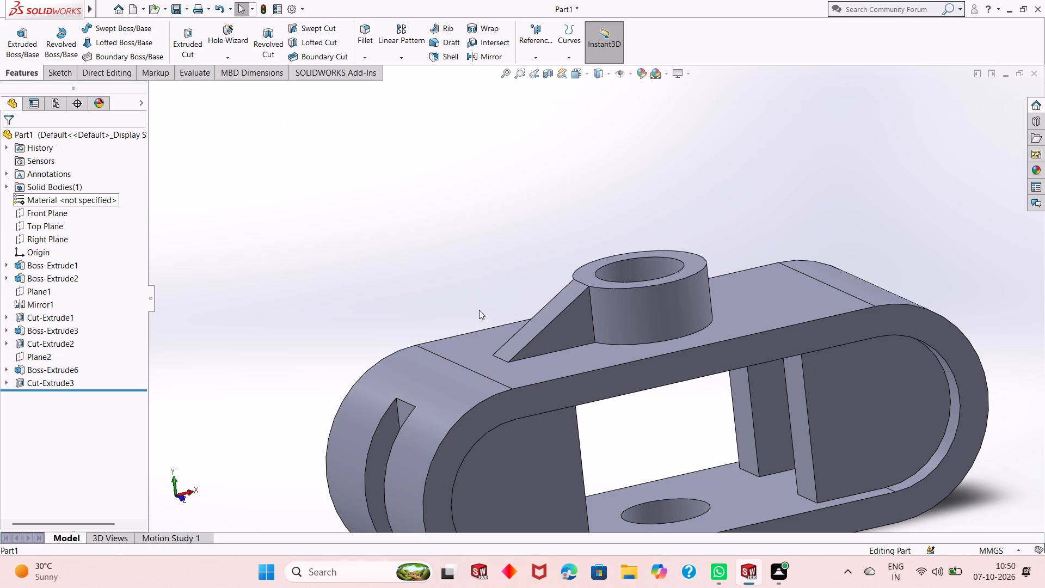
pyautogui.scroll(1, 479, 310)
pyautogui.moveTo(478, 298); pyautogui.dragTo(459, 325, button='middle')
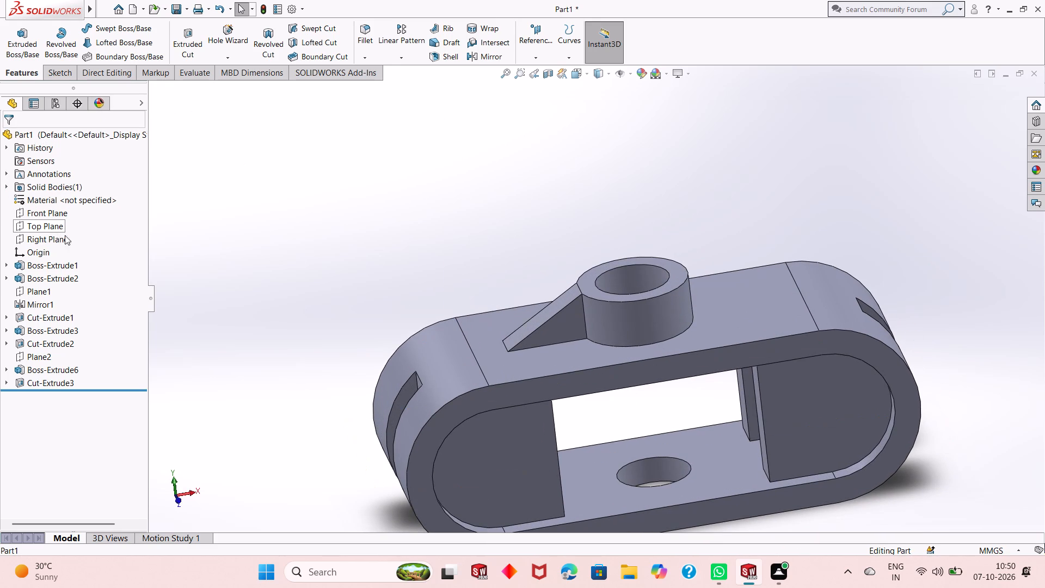
# Create a reference plane parallel to the Right Plane at a 45 mm offset, through the middle of the boss.
pyautogui.click(546, 51)
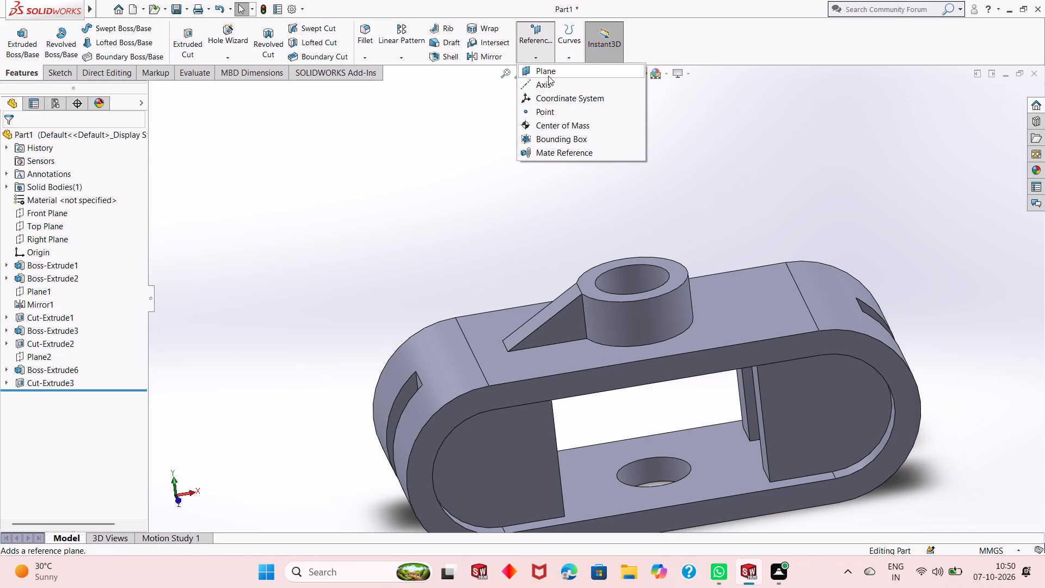
pyautogui.click(551, 75)
pyautogui.click(194, 90)
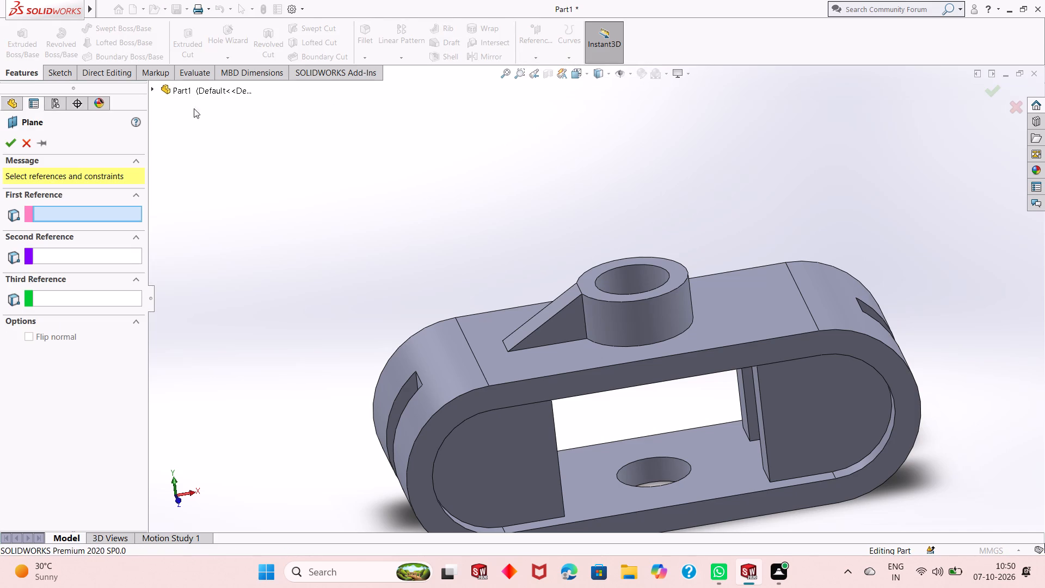
pyautogui.click(155, 82)
pyautogui.click(156, 89)
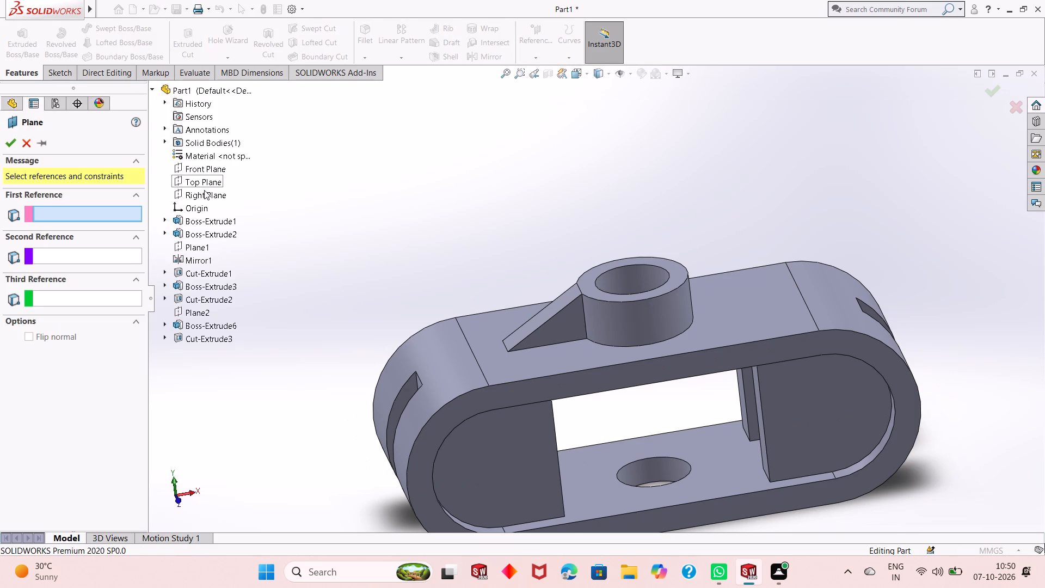
pyautogui.click(205, 195)
pyautogui.doubleClick(89, 308)
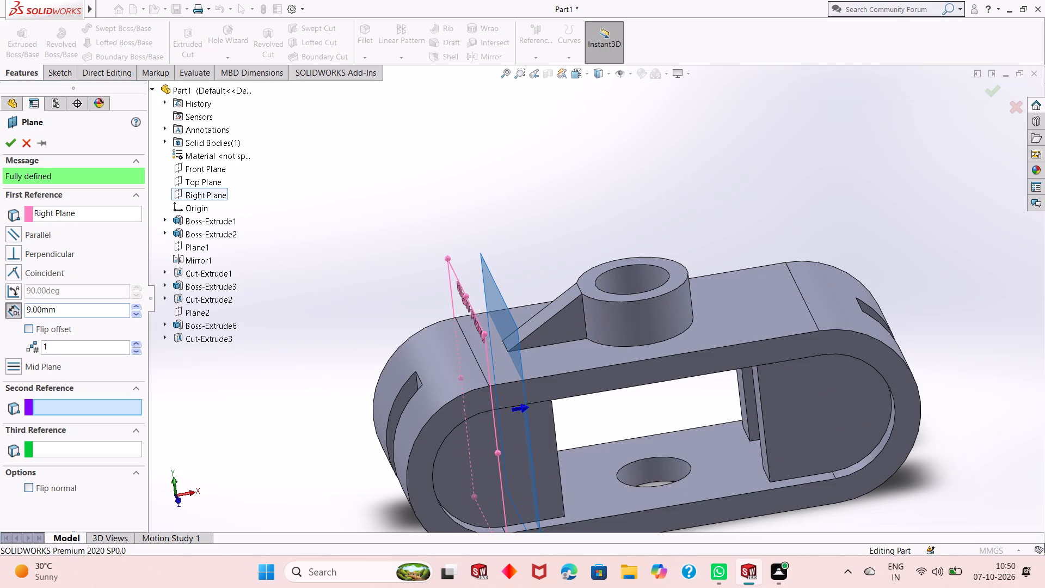
pyautogui.write('45')
pyautogui.press('Return')
pyautogui.click(8, 143)
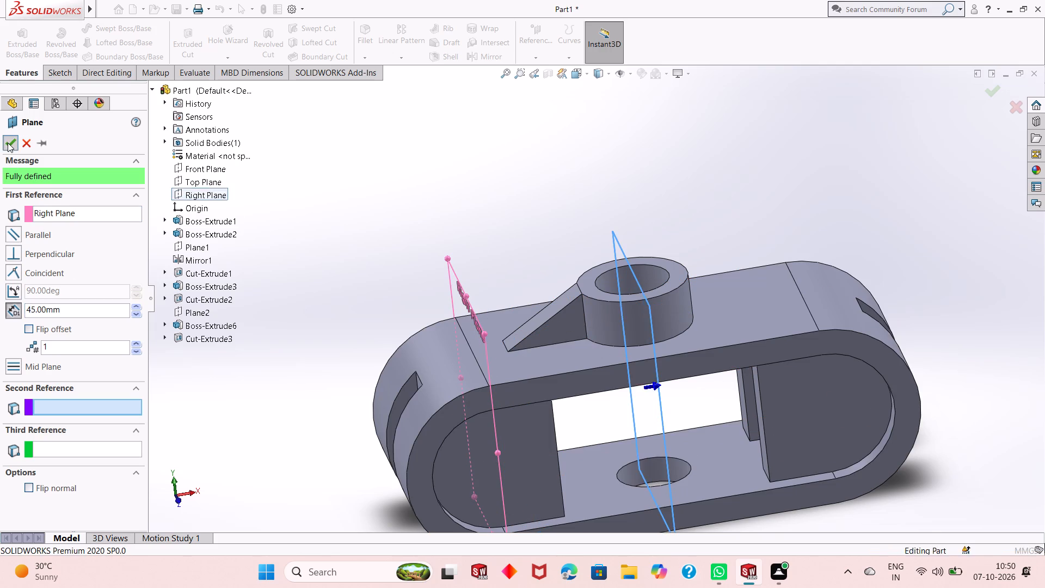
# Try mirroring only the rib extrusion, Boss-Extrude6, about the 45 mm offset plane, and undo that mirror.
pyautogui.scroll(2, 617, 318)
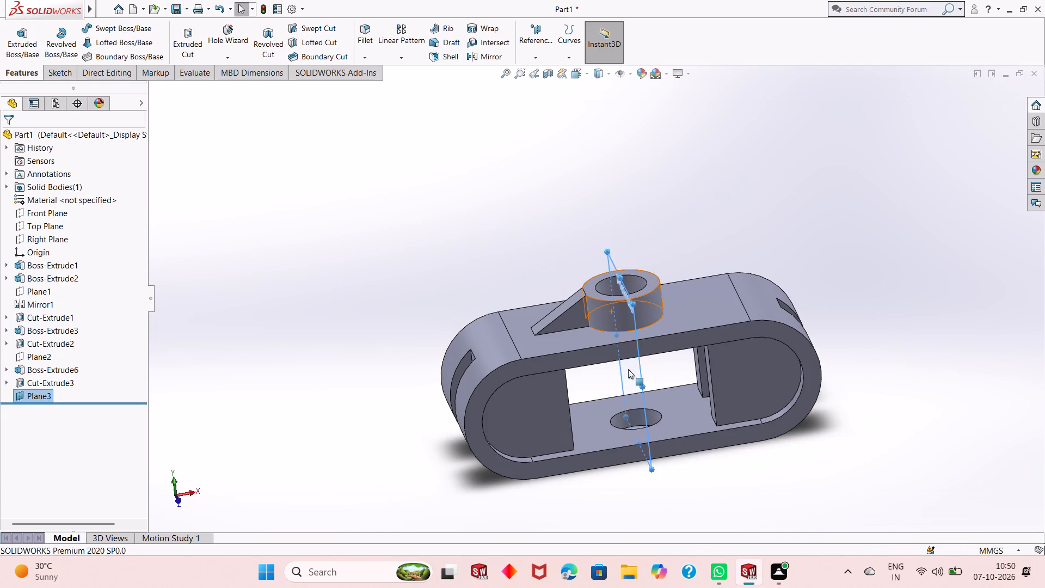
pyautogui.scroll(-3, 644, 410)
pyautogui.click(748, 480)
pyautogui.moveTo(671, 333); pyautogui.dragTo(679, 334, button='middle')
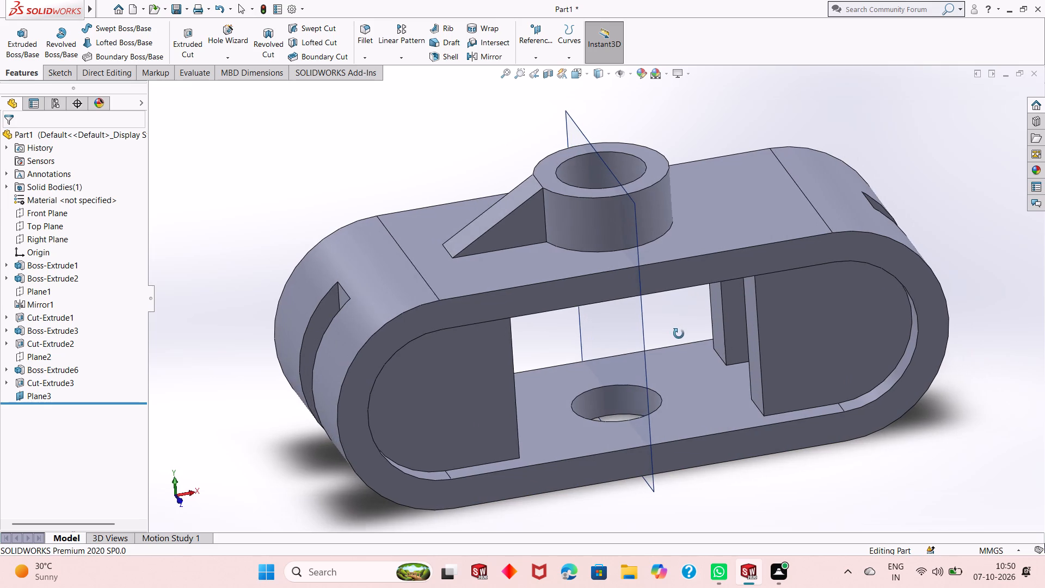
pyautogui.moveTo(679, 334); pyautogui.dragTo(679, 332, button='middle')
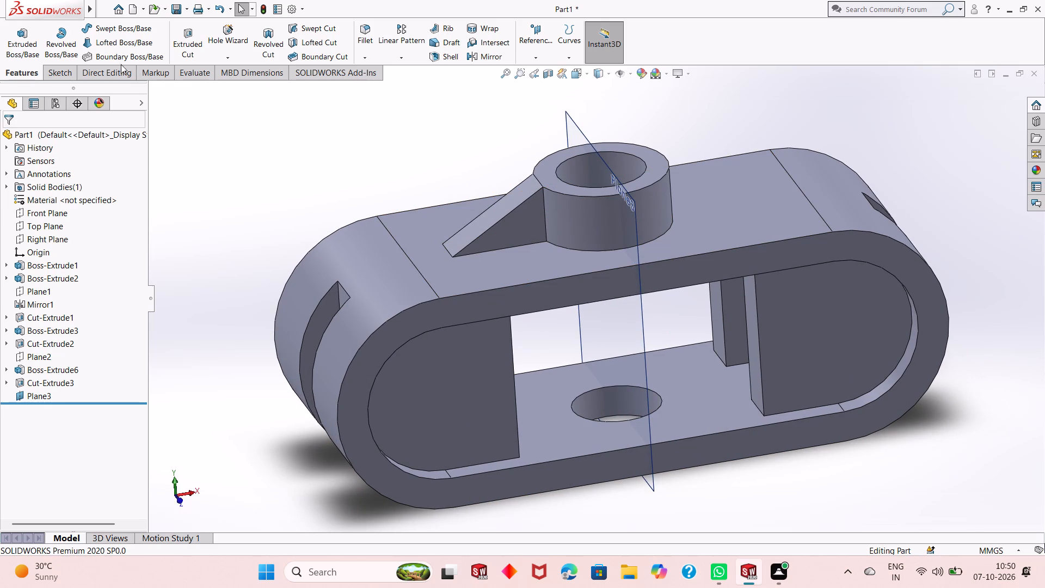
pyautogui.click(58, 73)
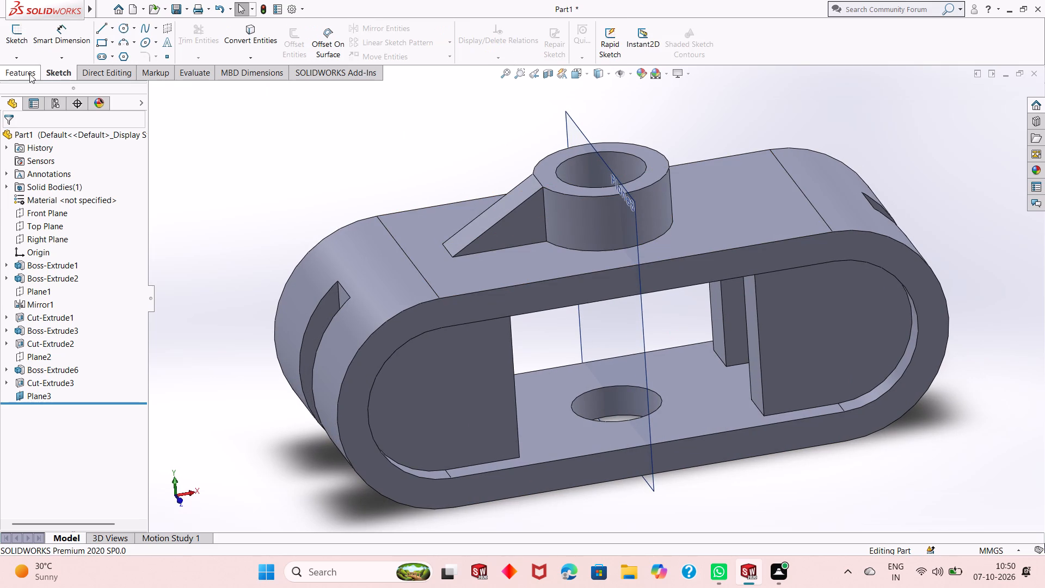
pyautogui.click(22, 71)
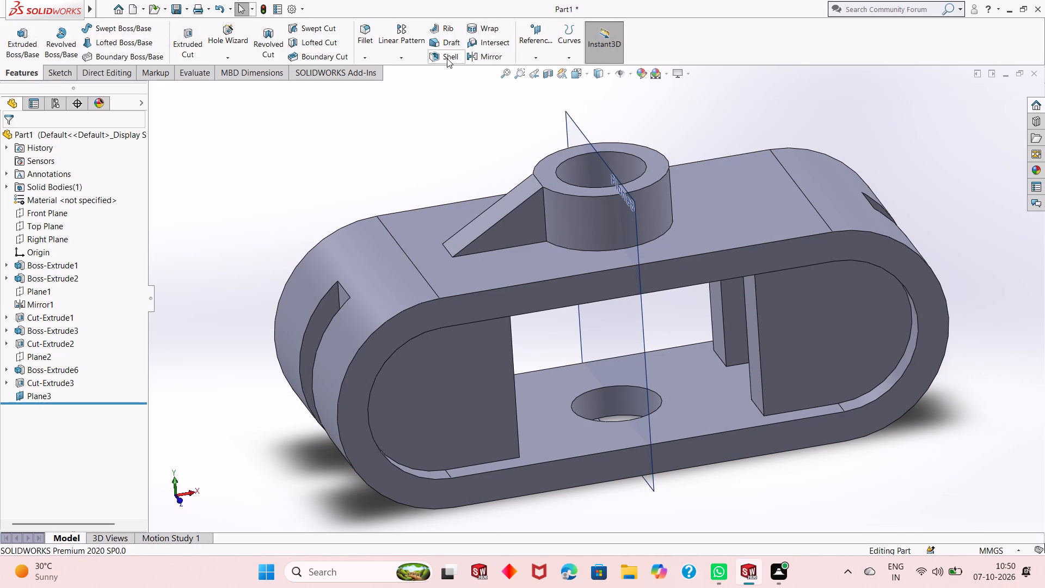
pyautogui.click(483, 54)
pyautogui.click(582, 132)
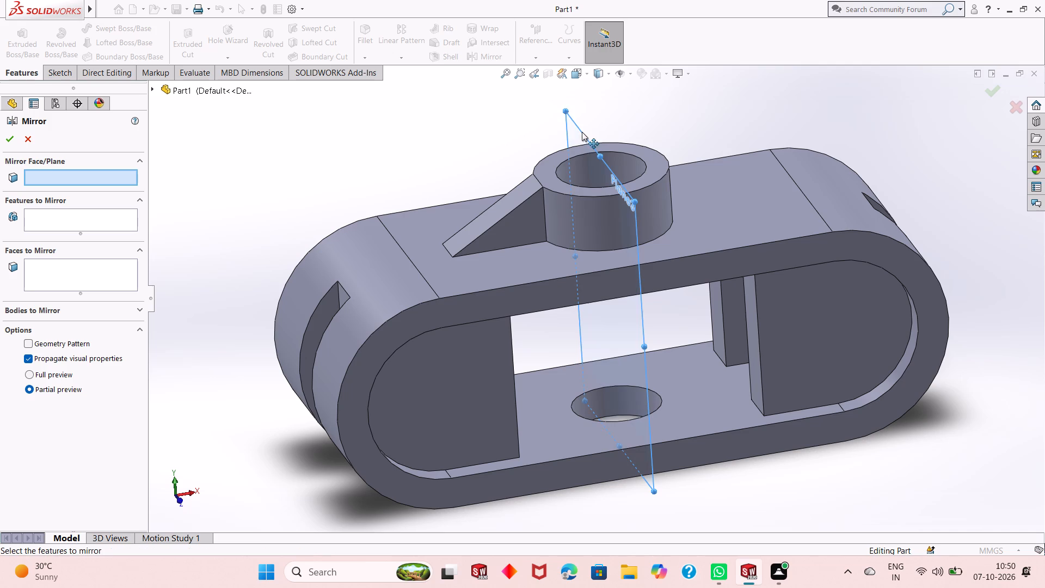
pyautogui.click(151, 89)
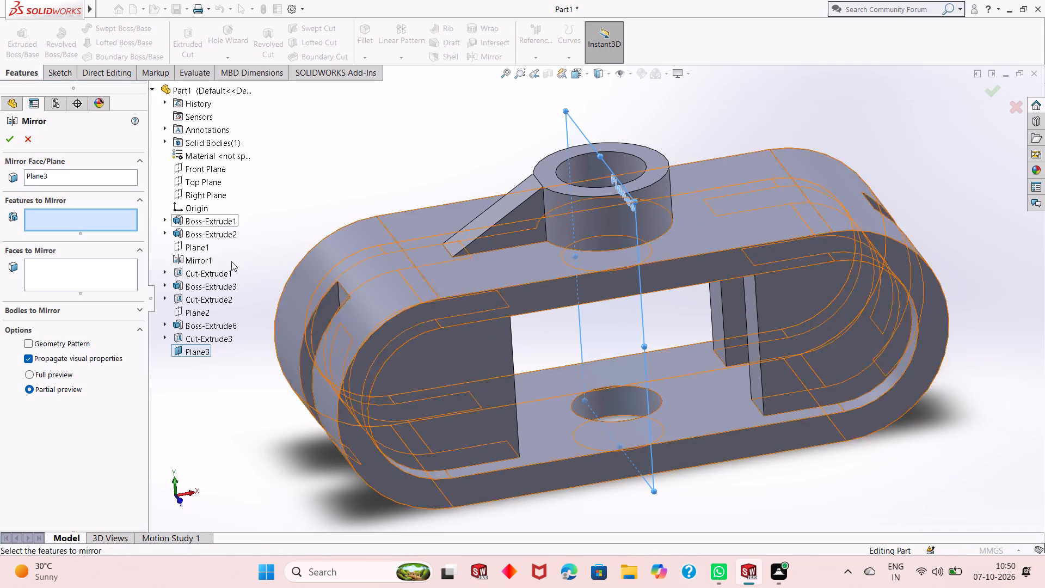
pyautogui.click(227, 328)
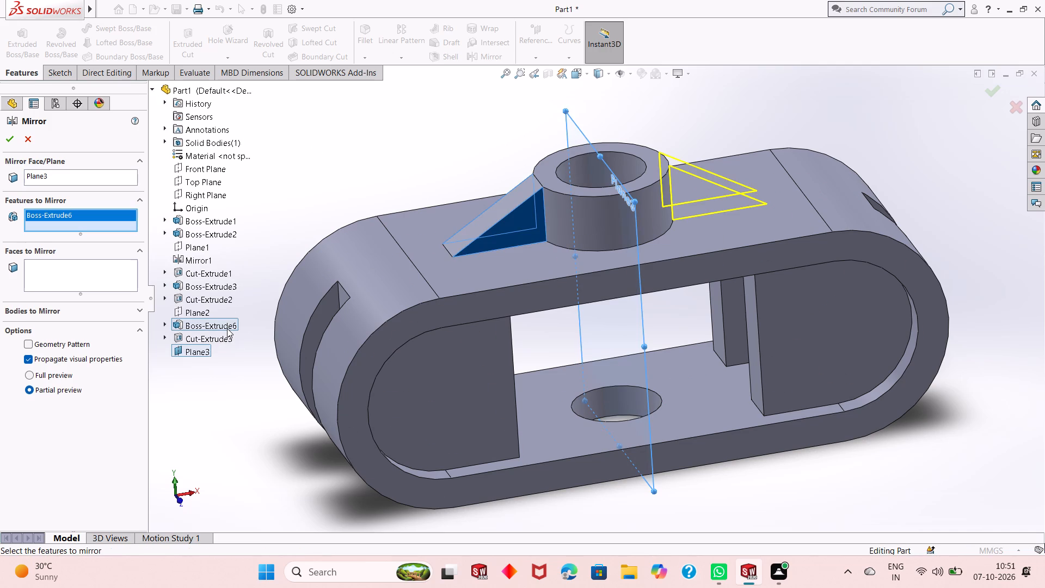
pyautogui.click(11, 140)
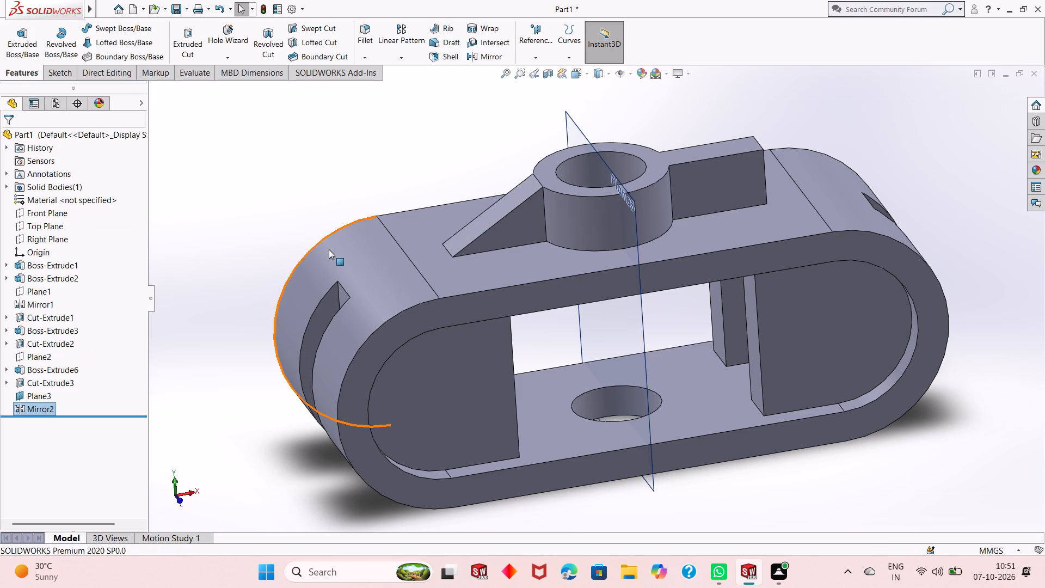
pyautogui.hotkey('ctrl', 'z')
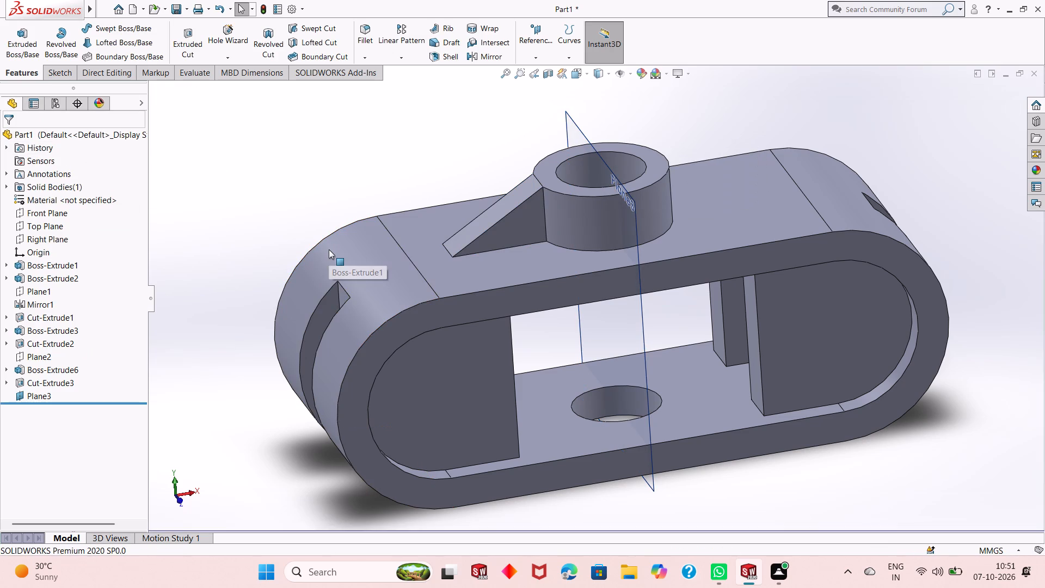
# Try to mirror both the rib extrusion and its sloped cut, Boss-Extrude6 and Cut-Extrude3, about Plane3.
pyautogui.click(482, 57)
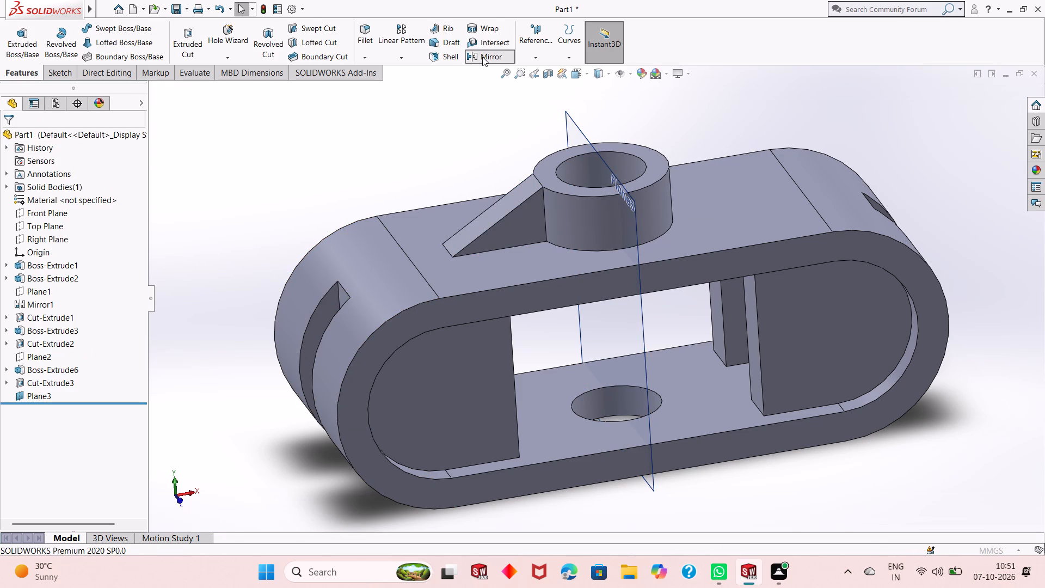
pyautogui.click(571, 126)
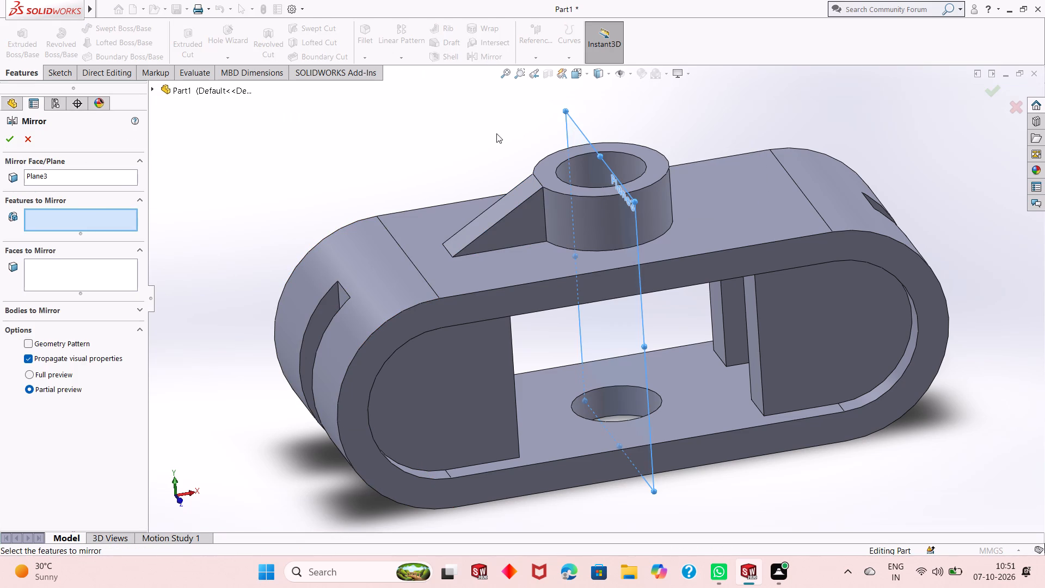
pyautogui.click(155, 90)
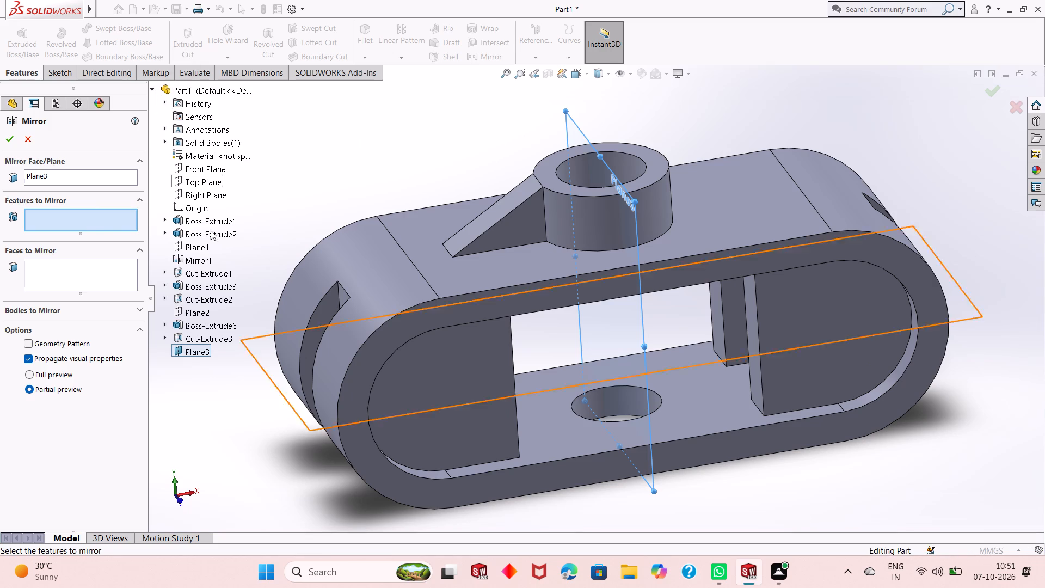
pyautogui.click(224, 328)
pyautogui.click(226, 337)
pyautogui.click(226, 337)
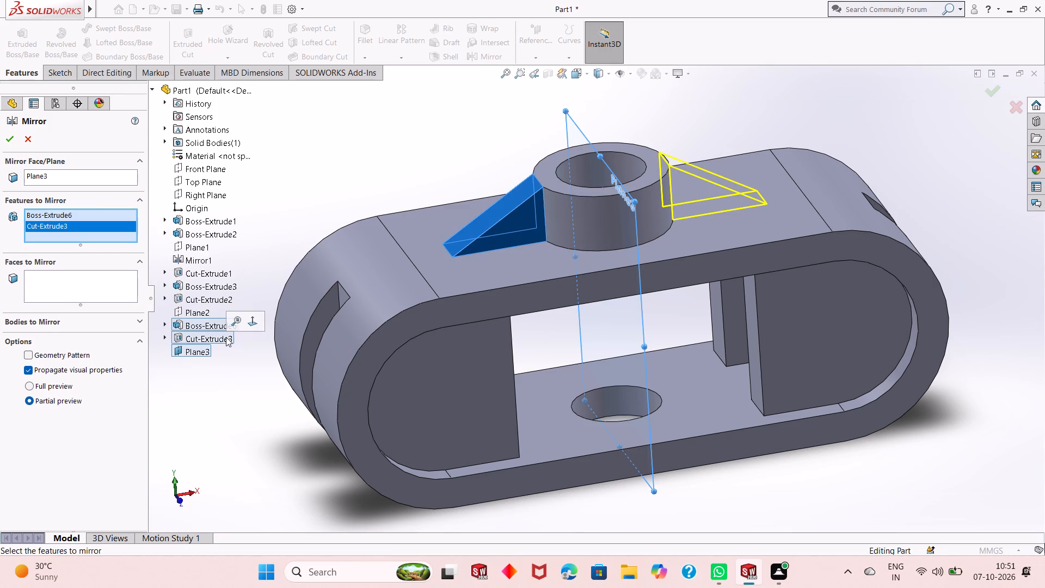
pyautogui.click(10, 137)
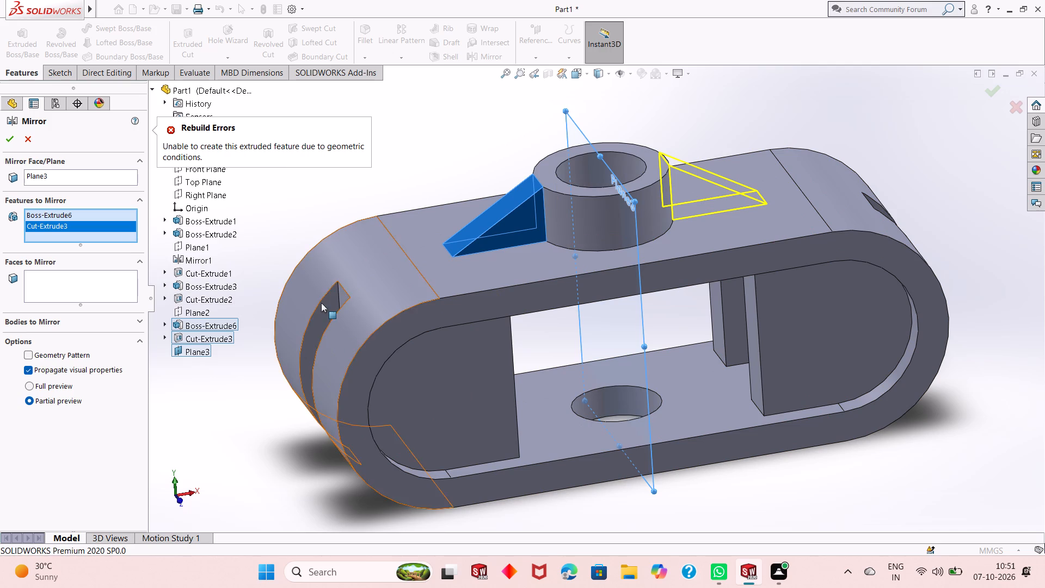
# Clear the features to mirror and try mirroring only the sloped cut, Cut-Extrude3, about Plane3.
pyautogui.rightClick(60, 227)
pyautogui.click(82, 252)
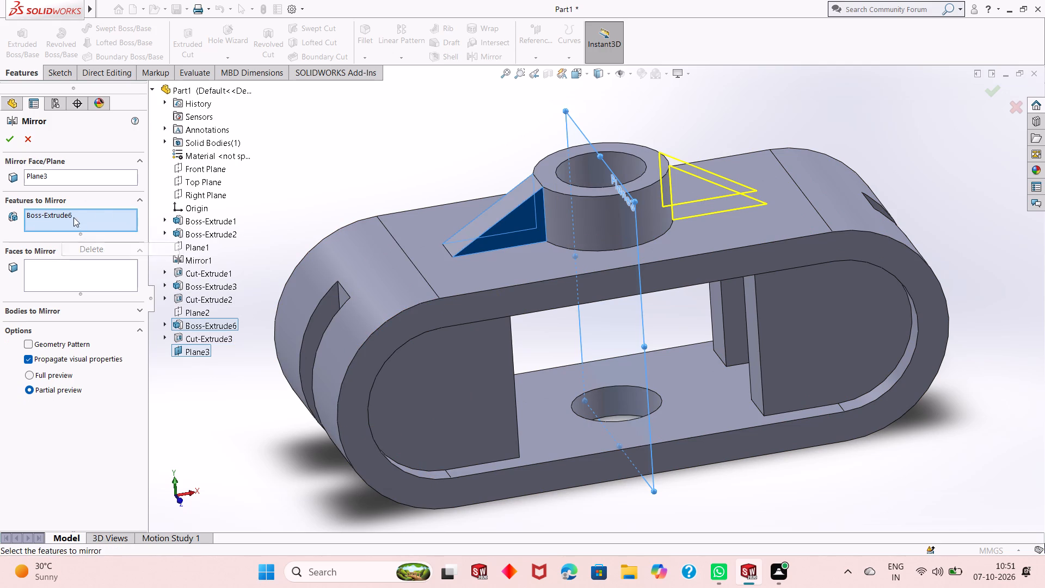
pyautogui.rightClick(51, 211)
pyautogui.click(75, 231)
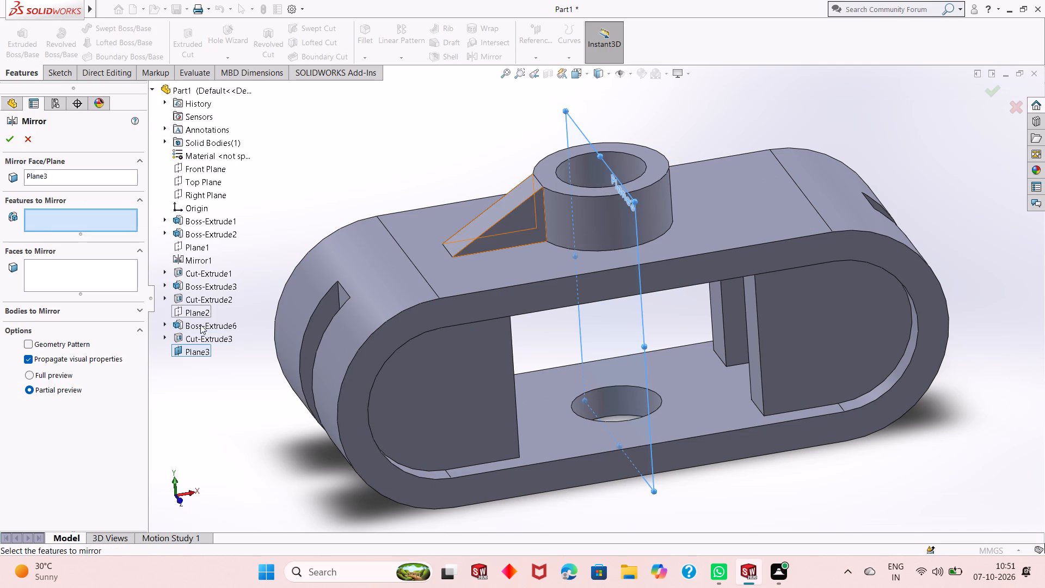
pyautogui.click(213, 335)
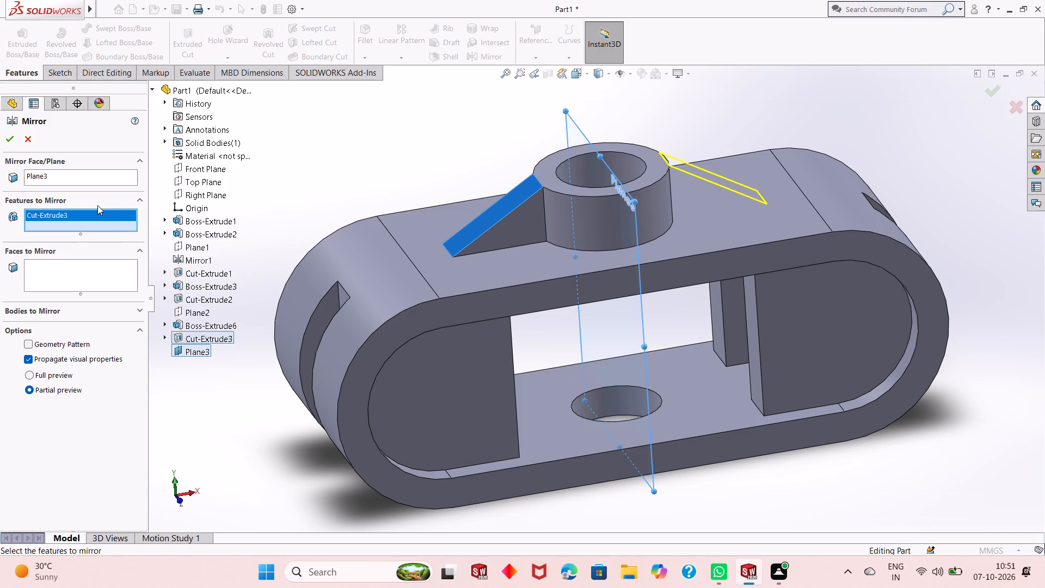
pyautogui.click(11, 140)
# Replace the sloped cut with the rib extrusion as the feature to mirror and mirror it about Plane3.
pyautogui.rightClick(217, 334)
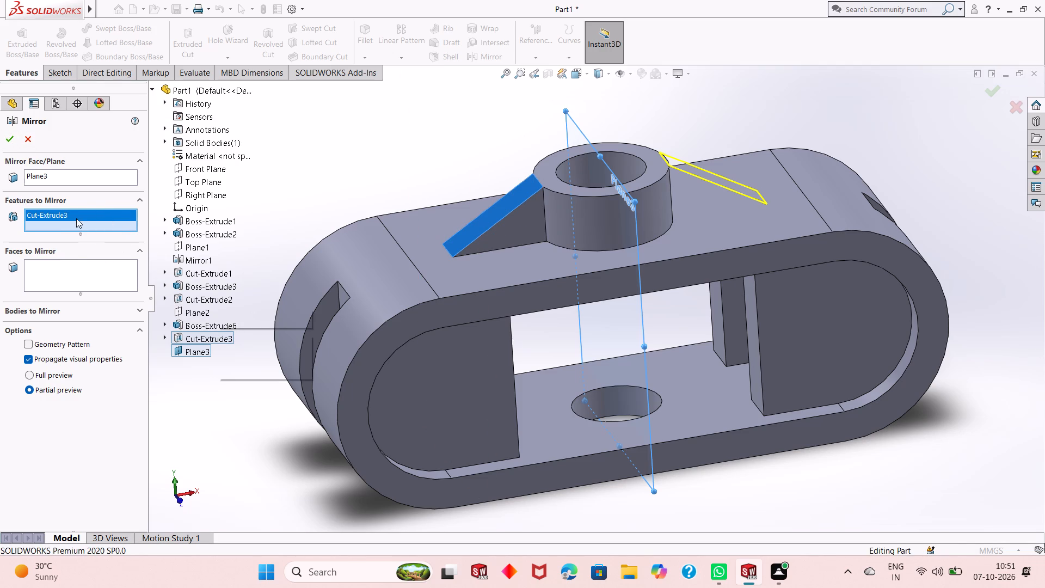
pyautogui.rightClick(74, 216)
pyautogui.click(107, 238)
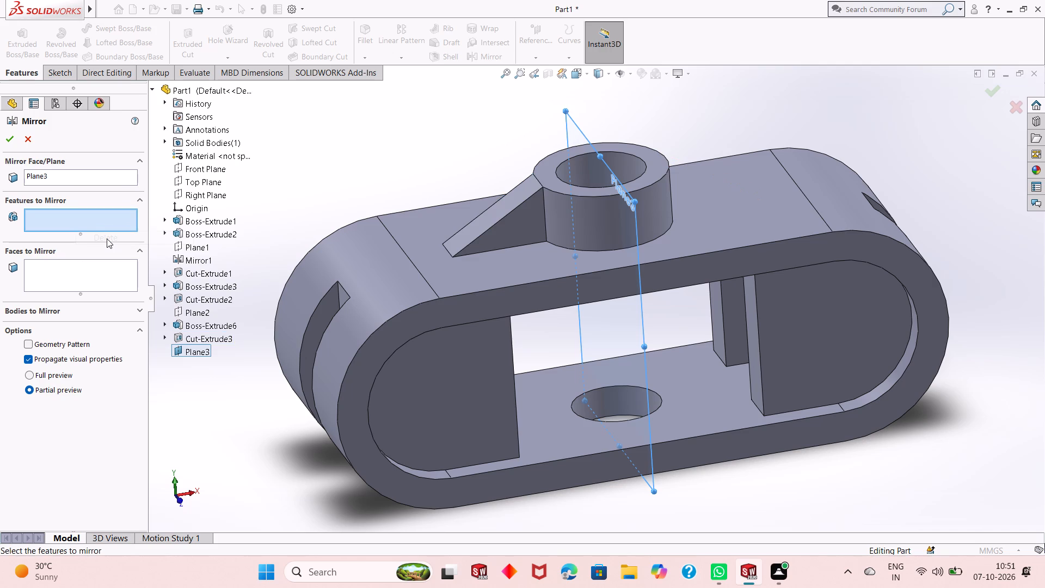
pyautogui.click(512, 225)
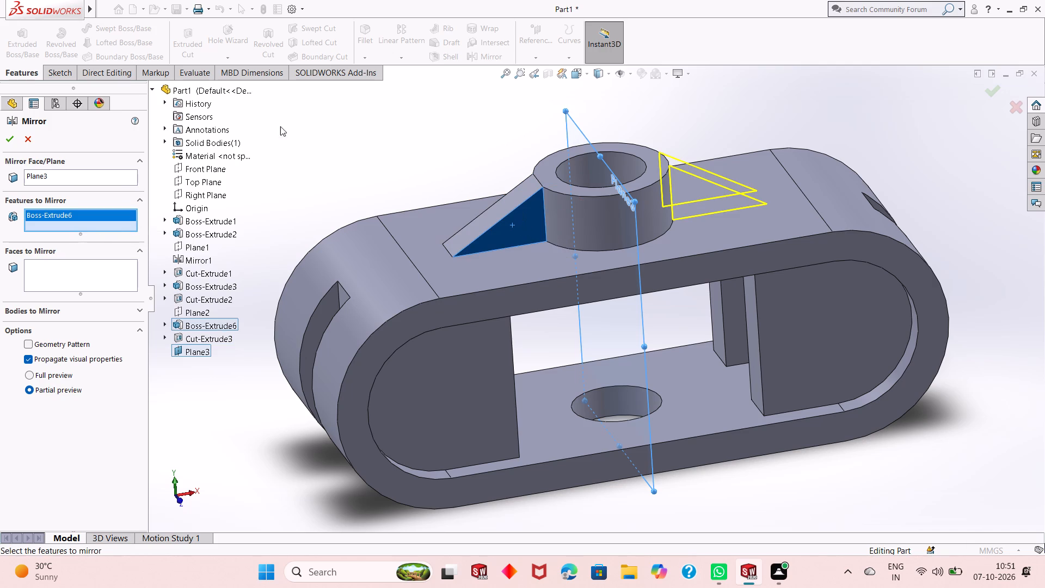
pyautogui.click(8, 139)
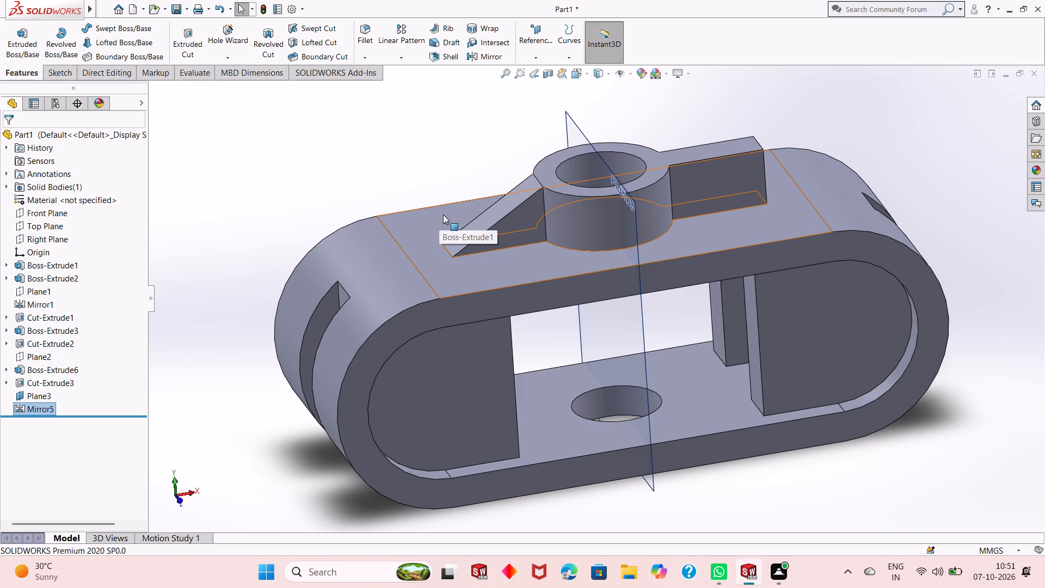
# Open a sketch on the mirrored rib's flat side face and view it face-on.
pyautogui.scroll(2, 672, 224)
pyautogui.scroll(-4, 734, 209)
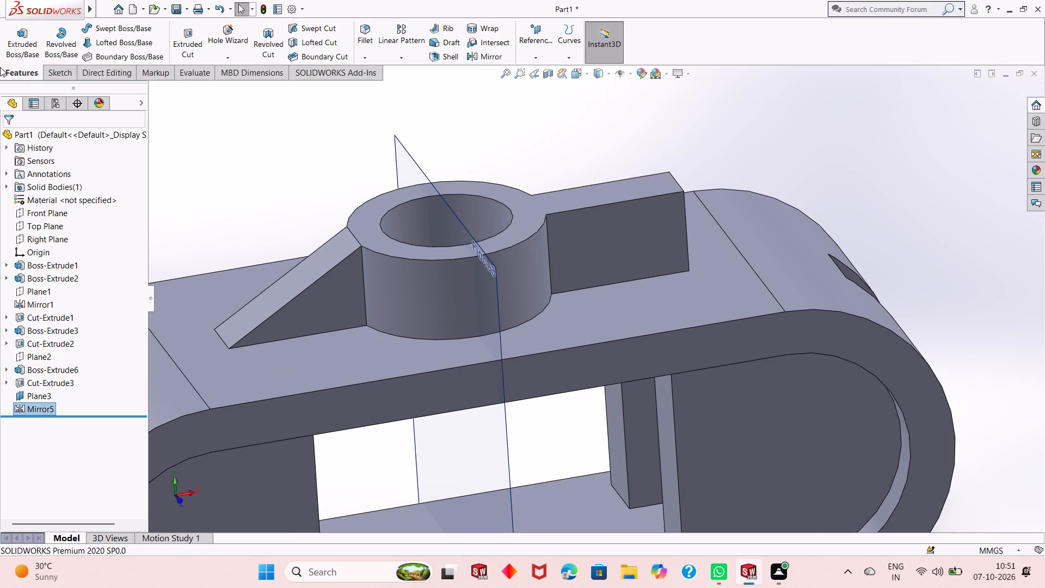
pyautogui.click(54, 73)
pyautogui.click(659, 215)
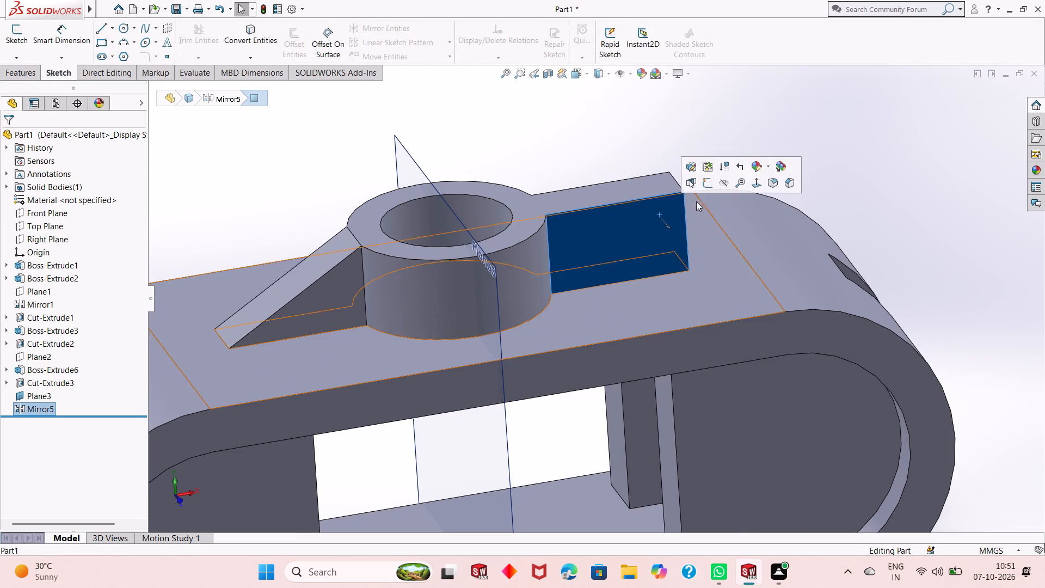
pyautogui.click(701, 187)
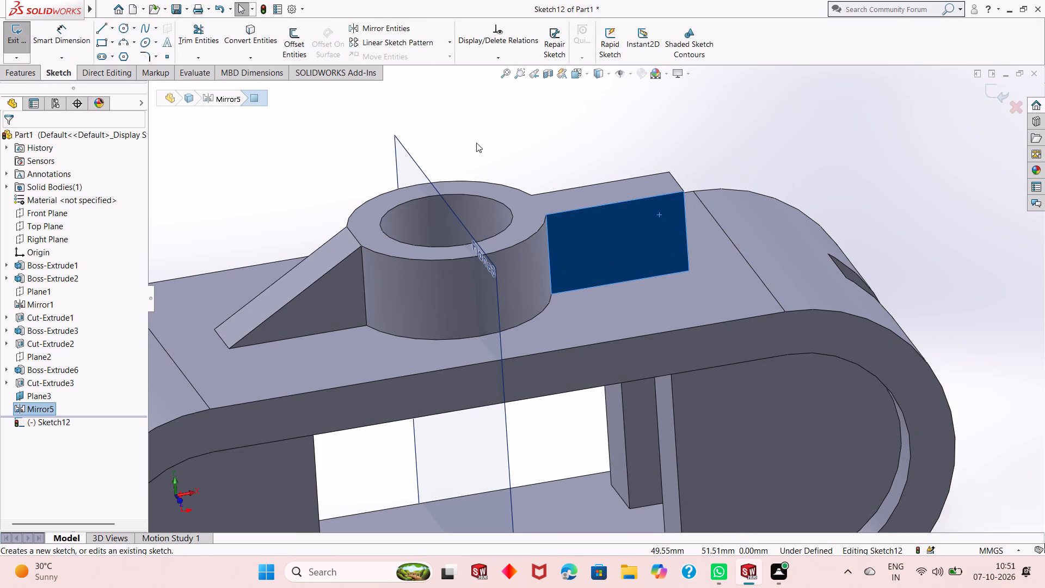
pyautogui.hotkey('ctrl', '8')
pyautogui.scroll(-3, 690, 199)
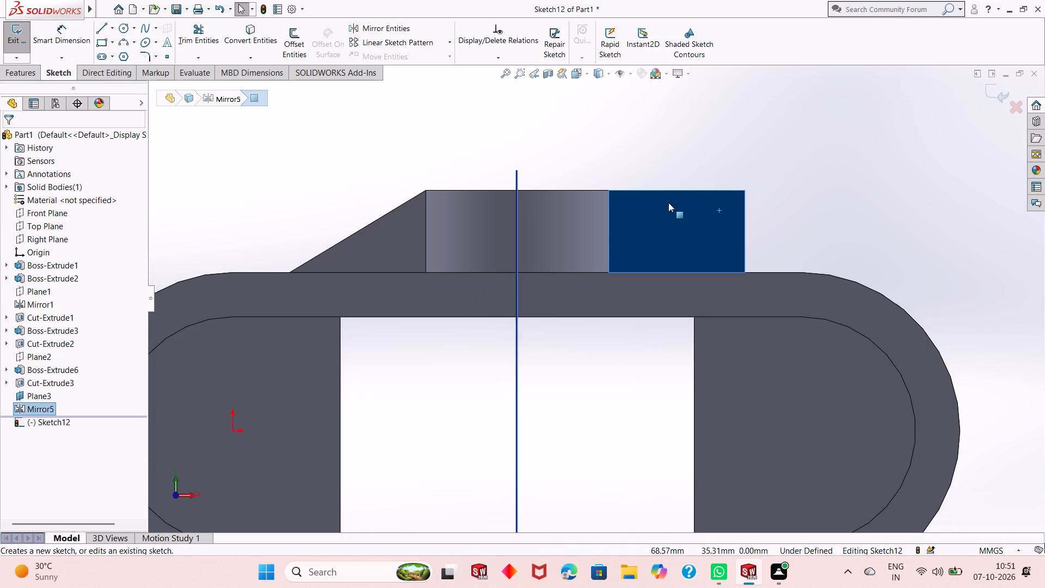
pyautogui.click(812, 185)
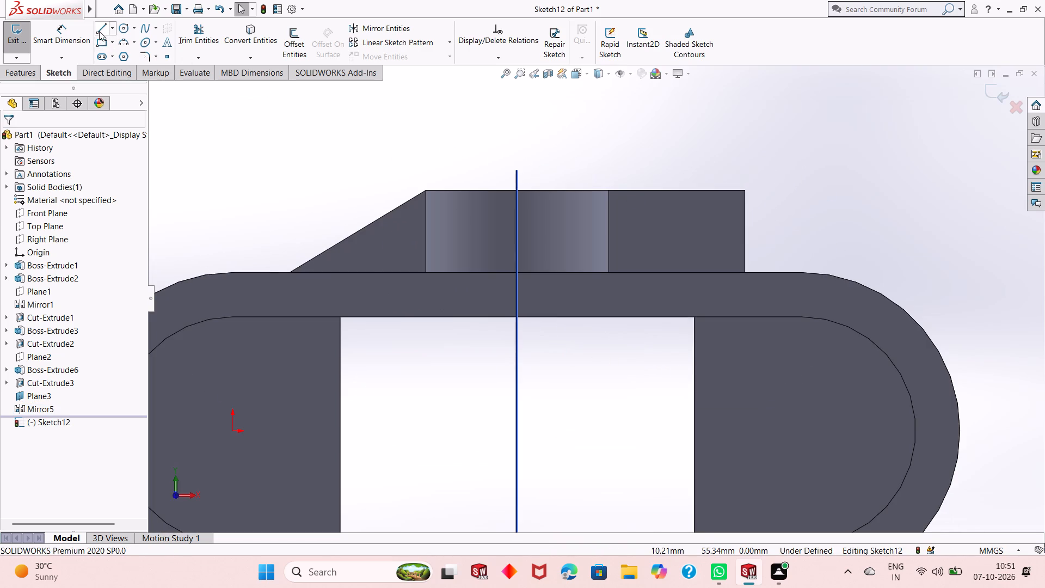
# Sketch a diagonal line about 25.16 mm long from the boss's top edge corner to the mirrored rib's outer bottom corner.
pyautogui.click(99, 31)
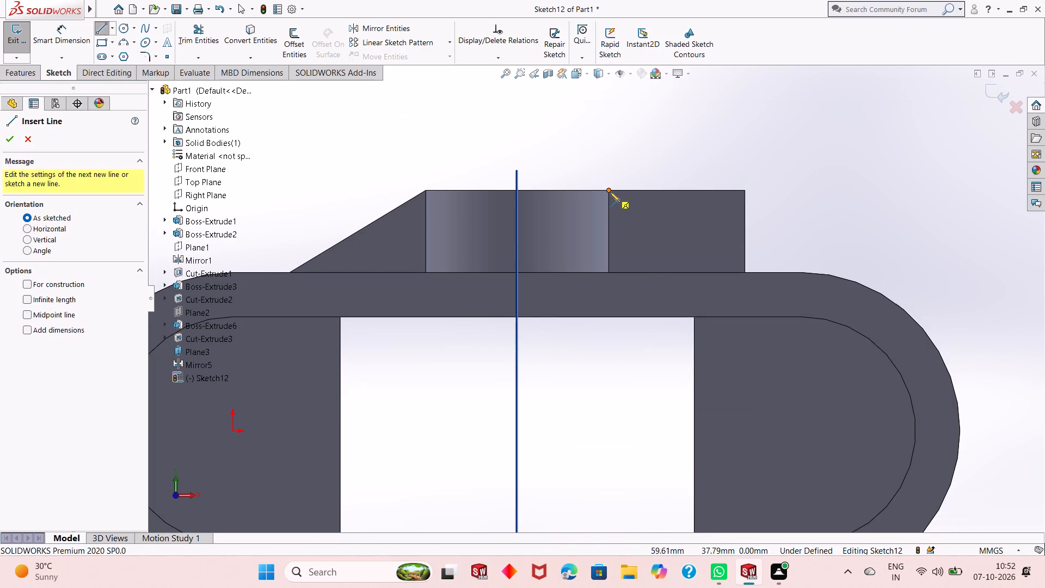
pyautogui.click(609, 191)
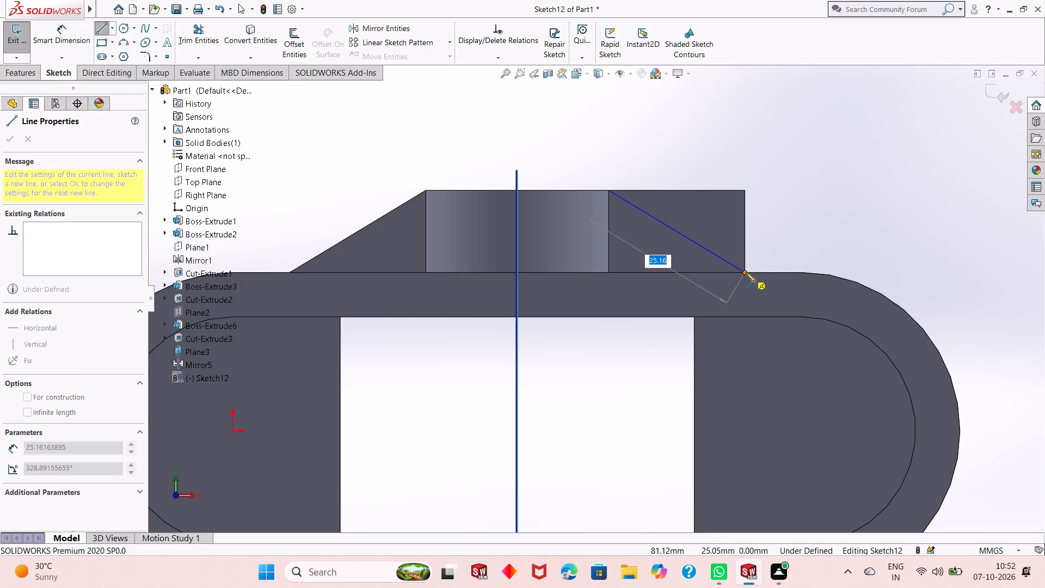
pyautogui.click(746, 272)
pyautogui.rightClick(816, 207)
pyautogui.click(840, 217)
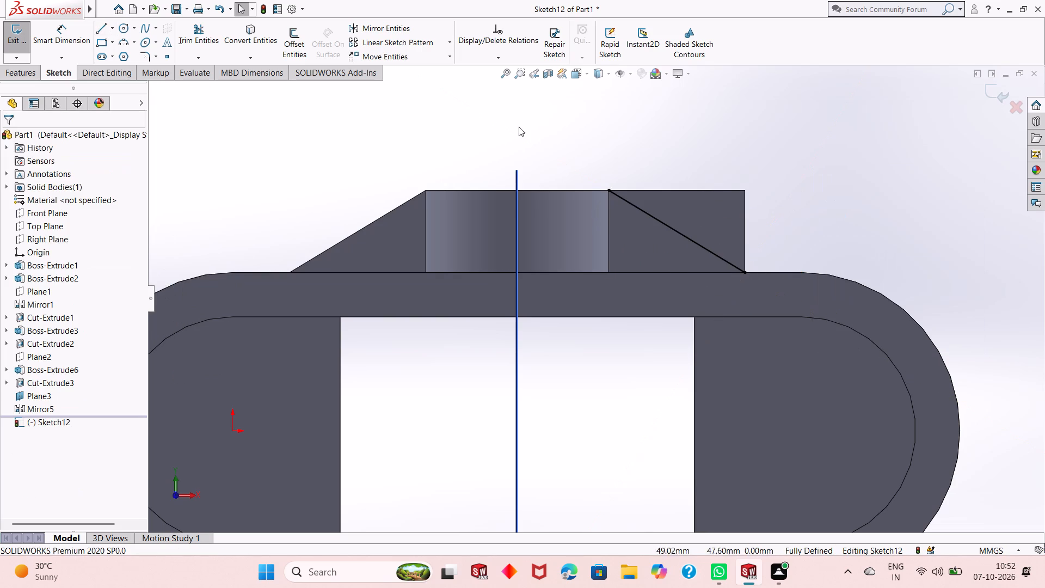
# Extrude-cut the mirrored rib along the diagonal line with a 10 mm blind depth to give it a sloped top.
pyautogui.click(19, 68)
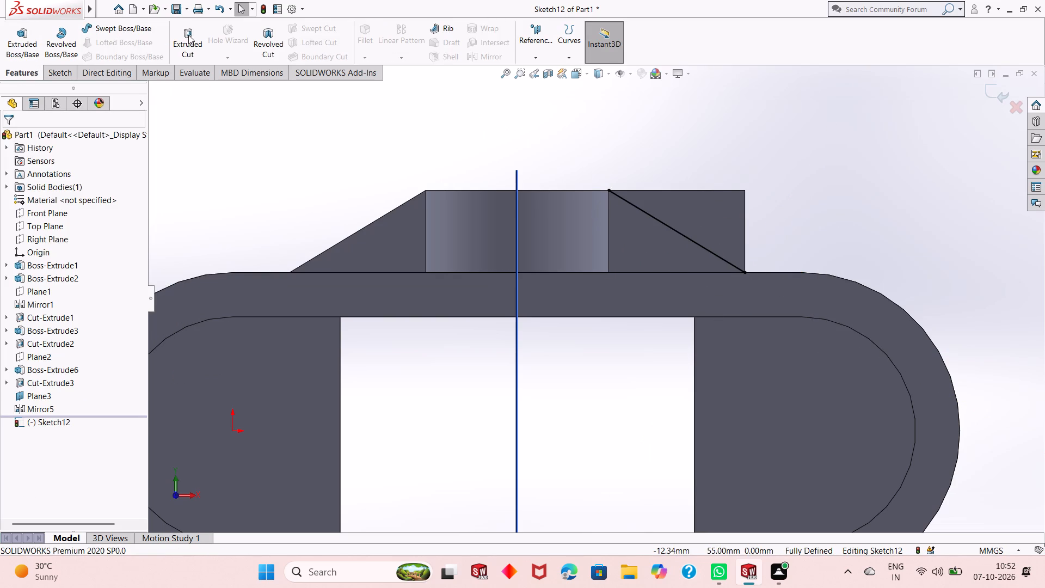
pyautogui.click(189, 35)
pyautogui.moveTo(882, 238); pyautogui.dragTo(822, 264, button='middle')
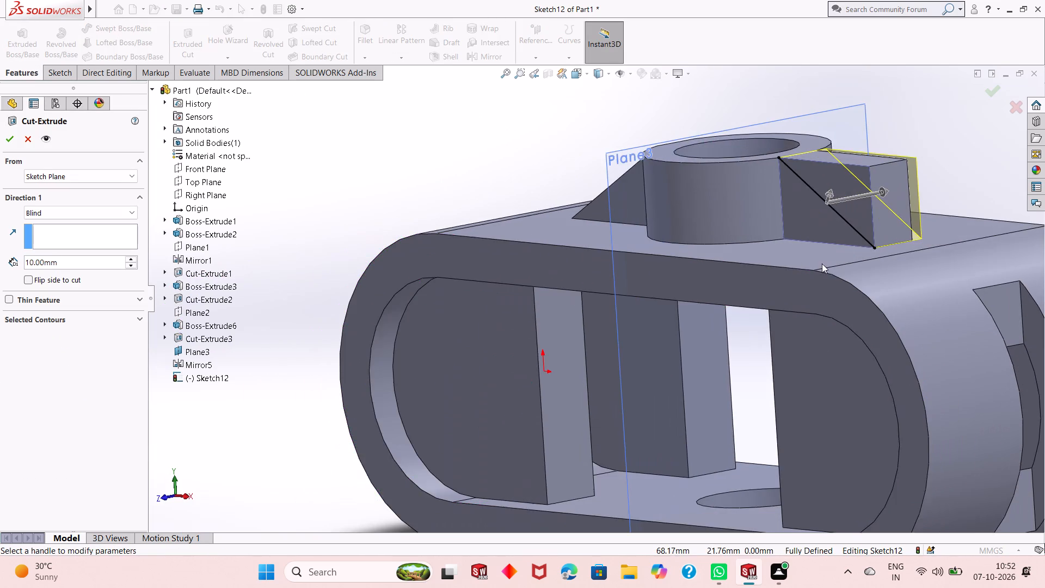
pyautogui.scroll(1, 797, 262)
pyautogui.scroll(-1, 897, 201)
pyautogui.scroll(2, 762, 274)
pyautogui.moveTo(851, 247); pyautogui.dragTo(847, 255, button='middle')
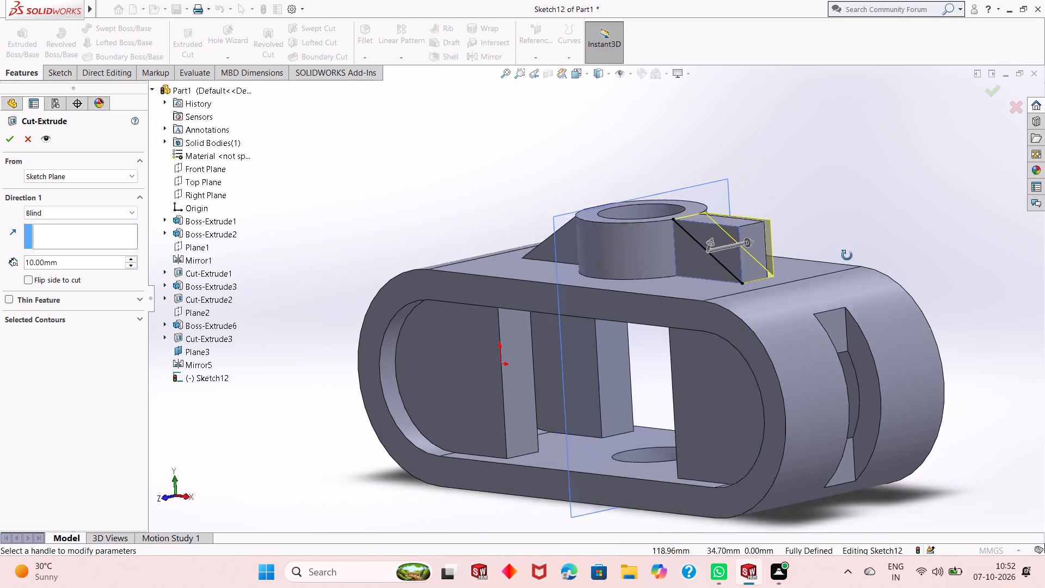
pyautogui.moveTo(847, 255); pyautogui.dragTo(706, 405, button='middle')
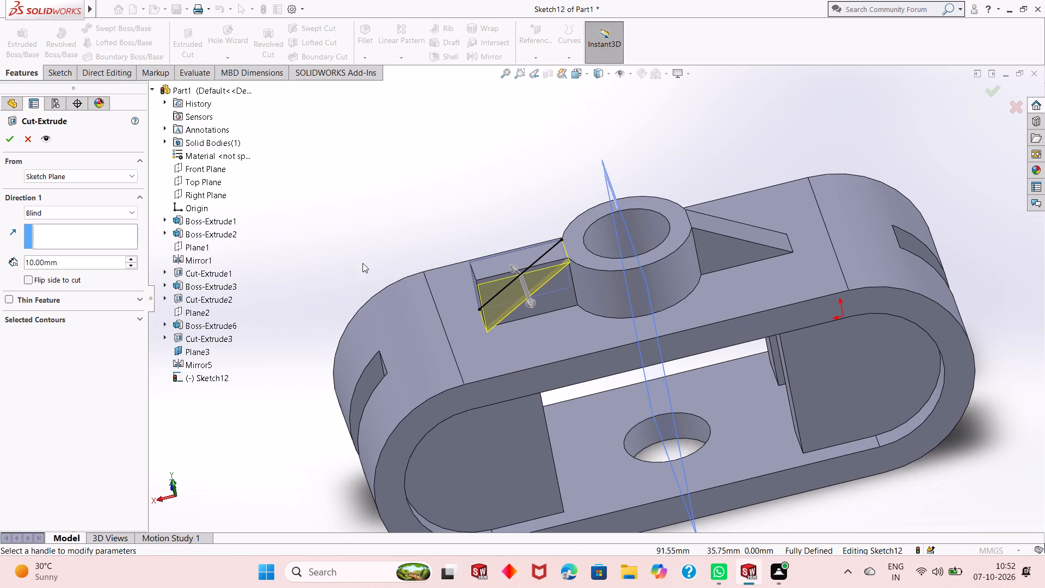
pyautogui.click(4, 144)
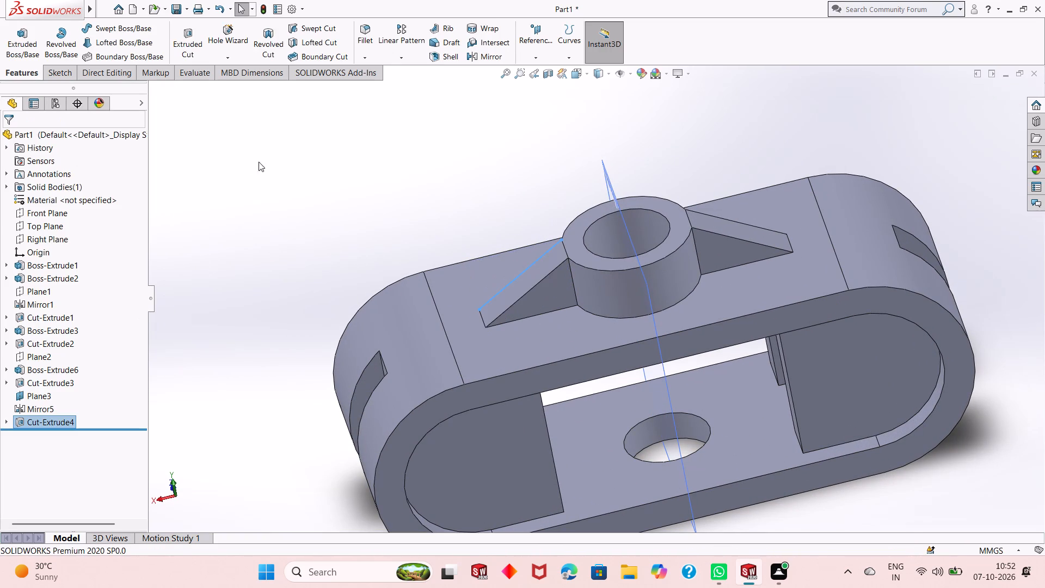
pyautogui.click(261, 161)
# Hide the reference plane Plane3.
pyautogui.scroll(2, 522, 280)
pyautogui.moveTo(631, 324); pyautogui.dragTo(709, 200, button='middle')
pyautogui.rightClick(706, 231)
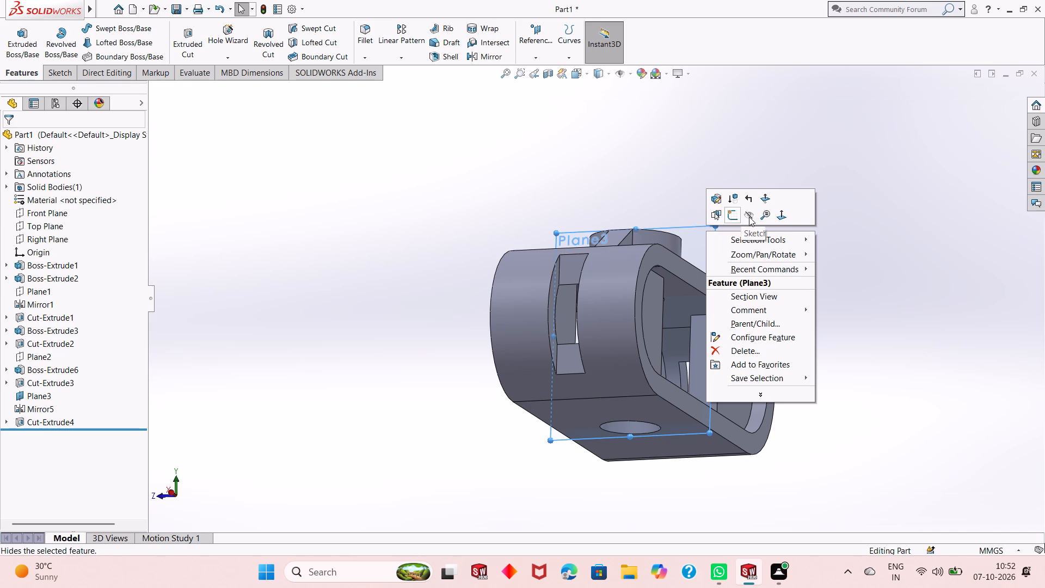
pyautogui.click(748, 214)
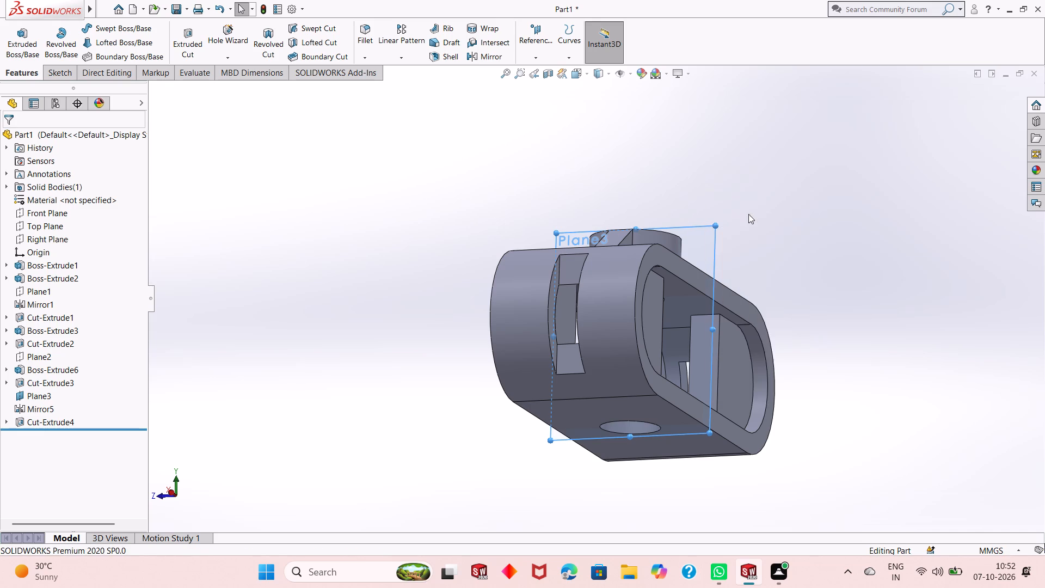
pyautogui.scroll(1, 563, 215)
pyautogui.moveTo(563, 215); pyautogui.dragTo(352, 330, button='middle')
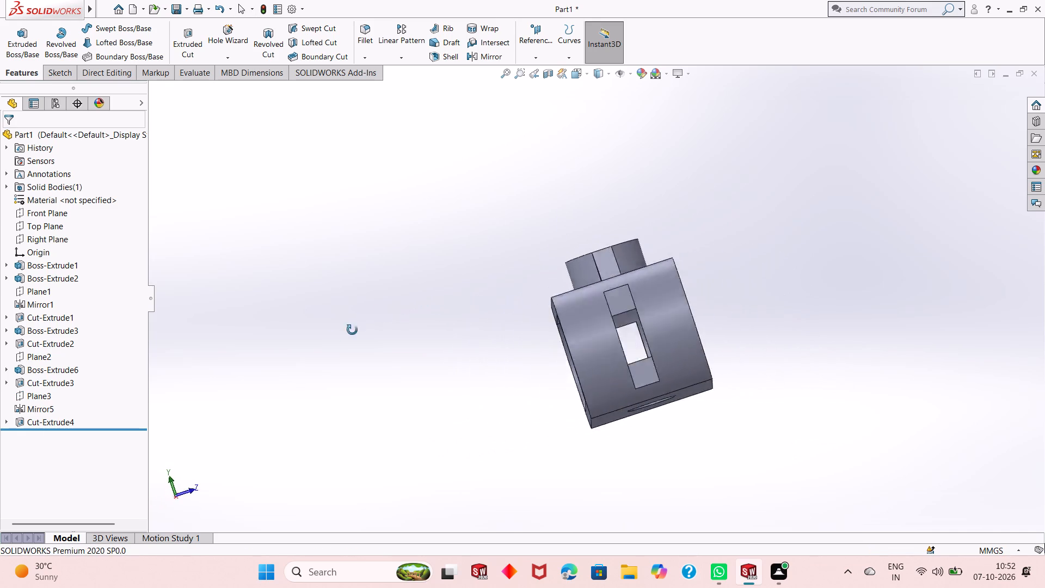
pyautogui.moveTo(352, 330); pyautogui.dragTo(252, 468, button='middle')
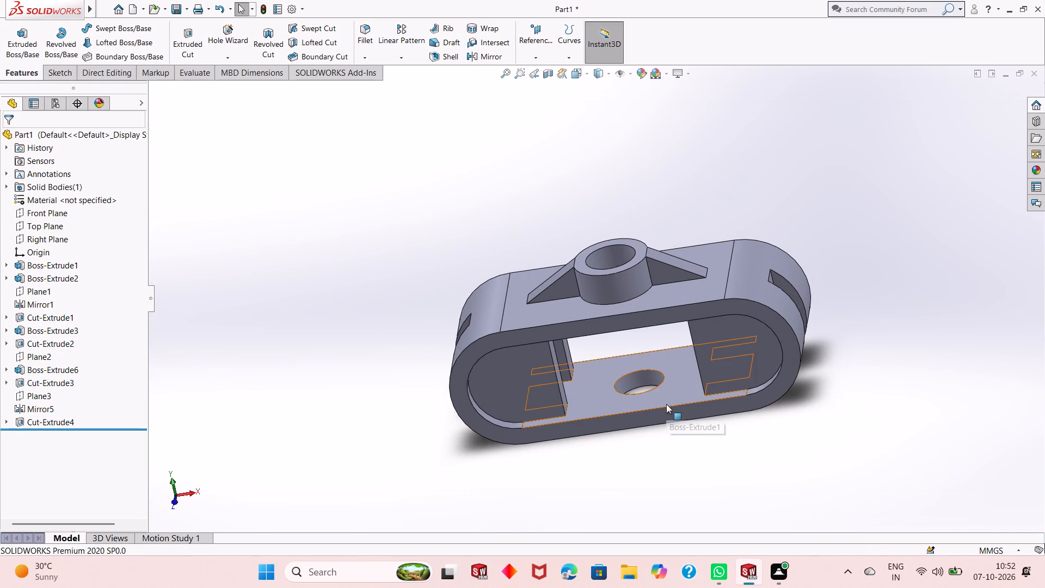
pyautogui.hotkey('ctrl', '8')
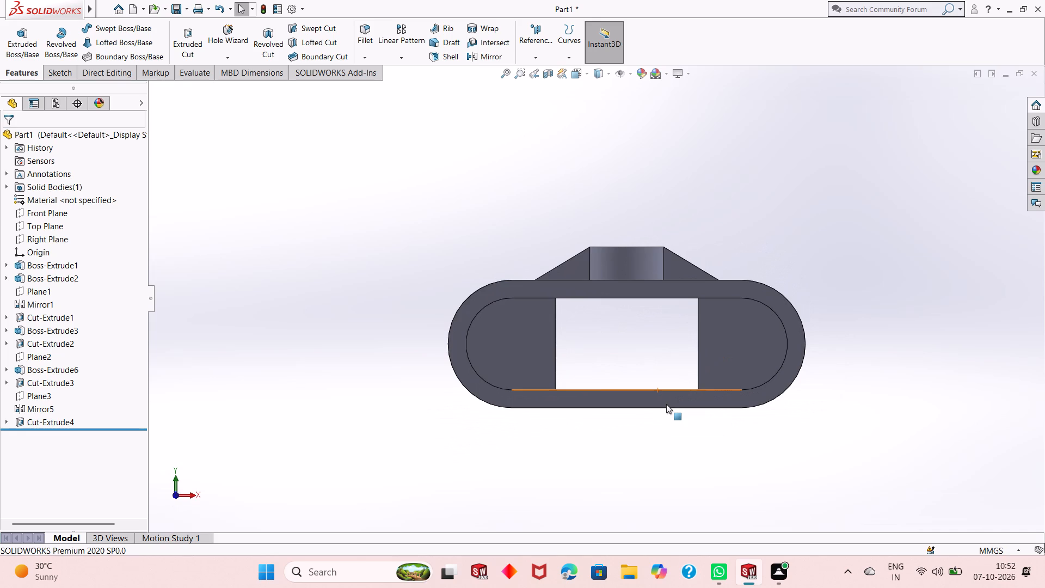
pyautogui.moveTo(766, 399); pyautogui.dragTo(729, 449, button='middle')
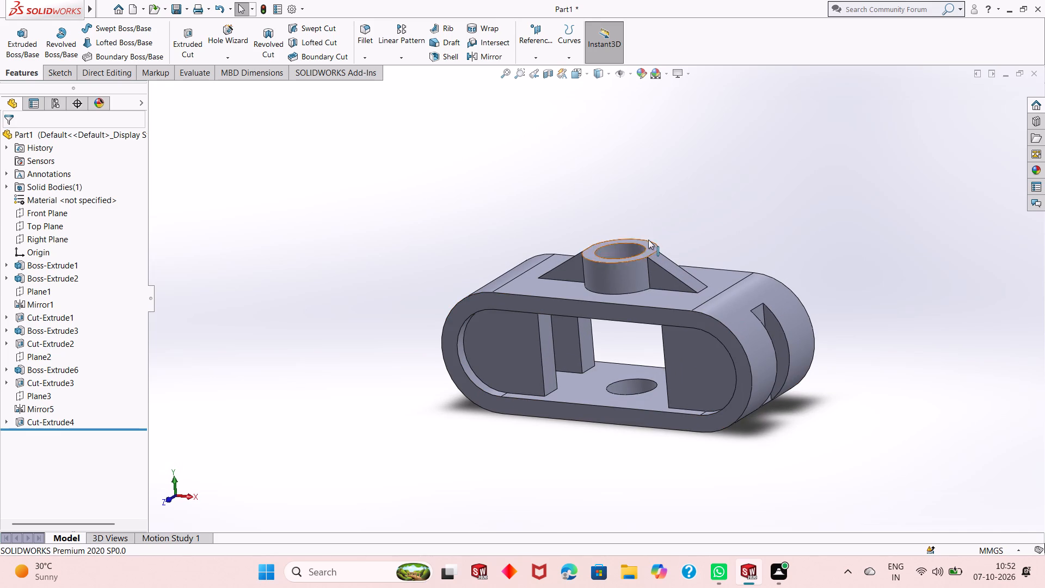
# Open the colour appearance for the whole part and try light orange and pale peach shades on it.
pyautogui.click(640, 68)
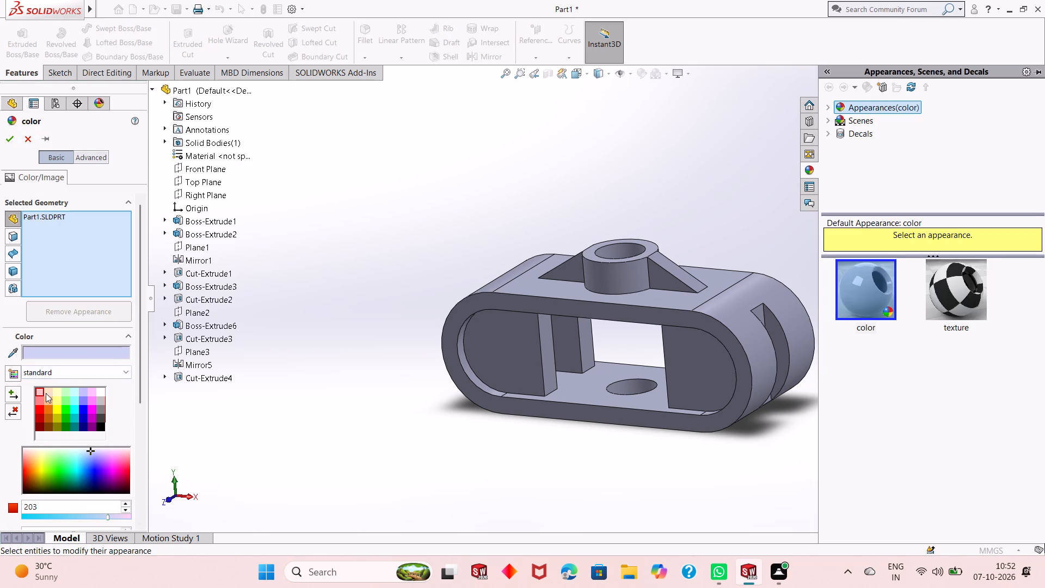
pyautogui.click(46, 392)
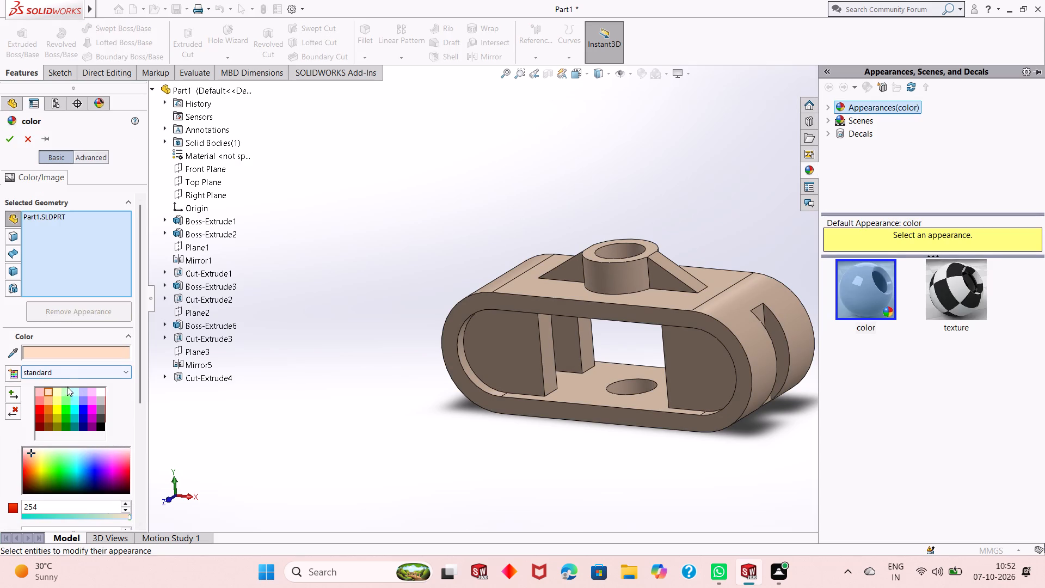
pyautogui.click(51, 400)
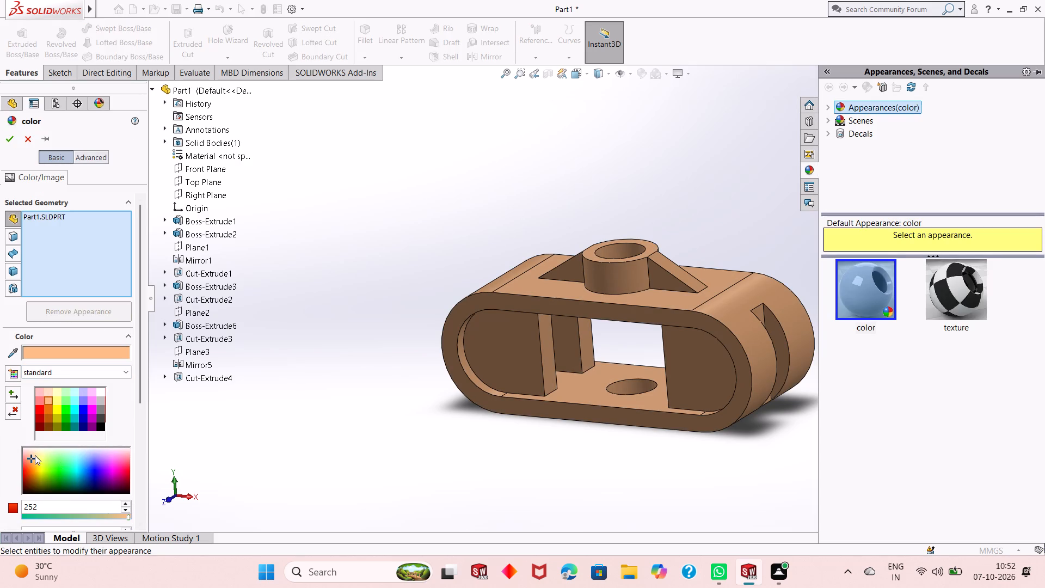
pyautogui.click(29, 451)
pyautogui.click(31, 451)
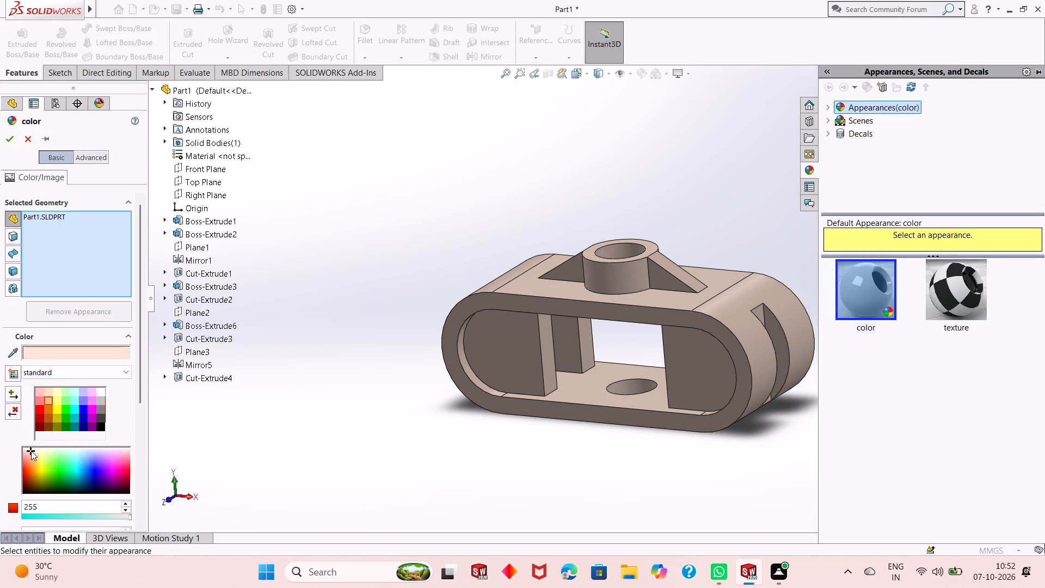
pyautogui.click(32, 455)
pyautogui.click(32, 450)
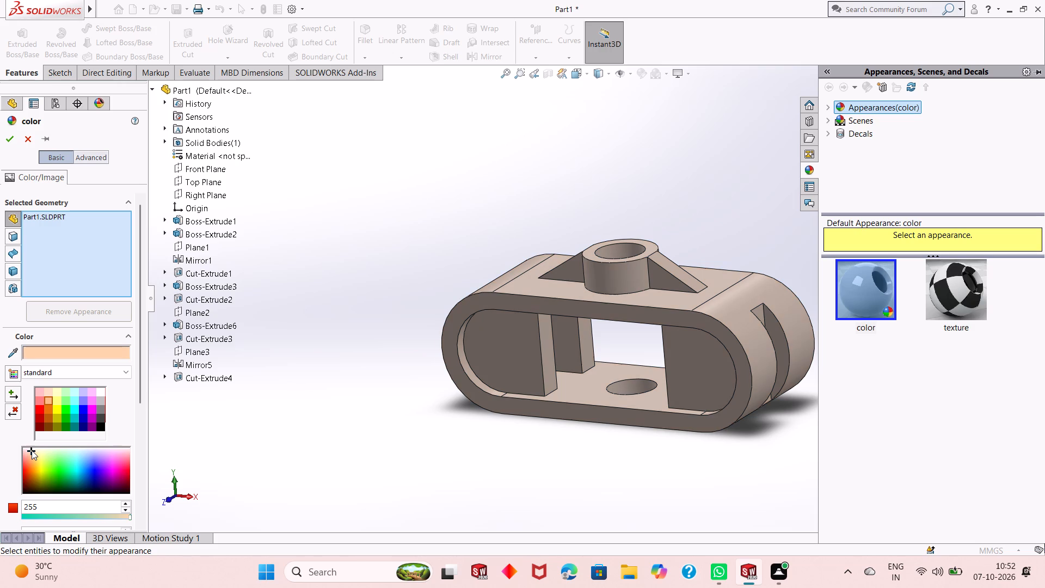
pyautogui.click(30, 450)
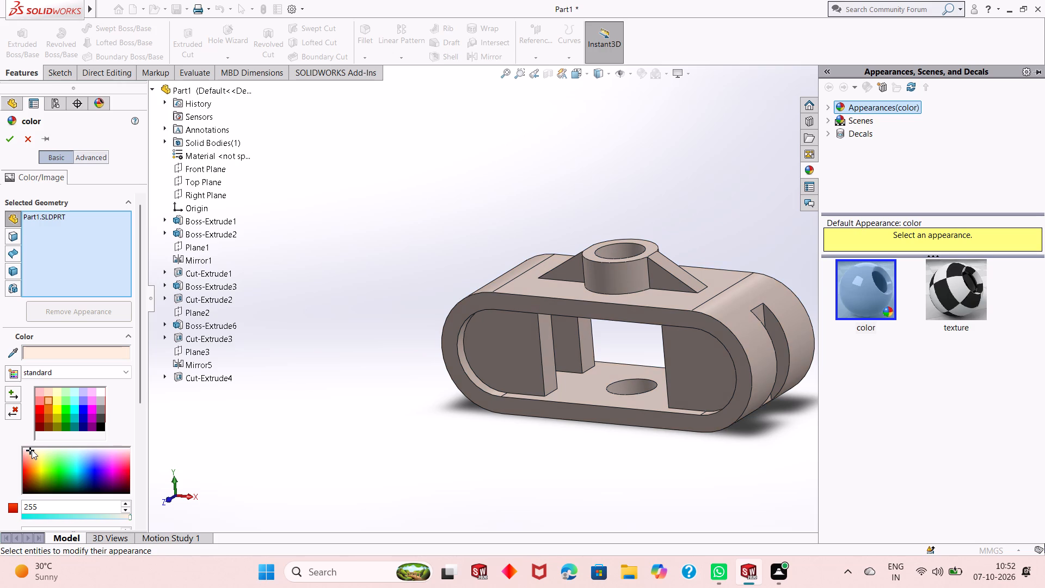
pyautogui.click(32, 450)
pyautogui.moveTo(539, 362); pyautogui.dragTo(471, 407, button='middle')
pyautogui.scroll(2, 518, 378)
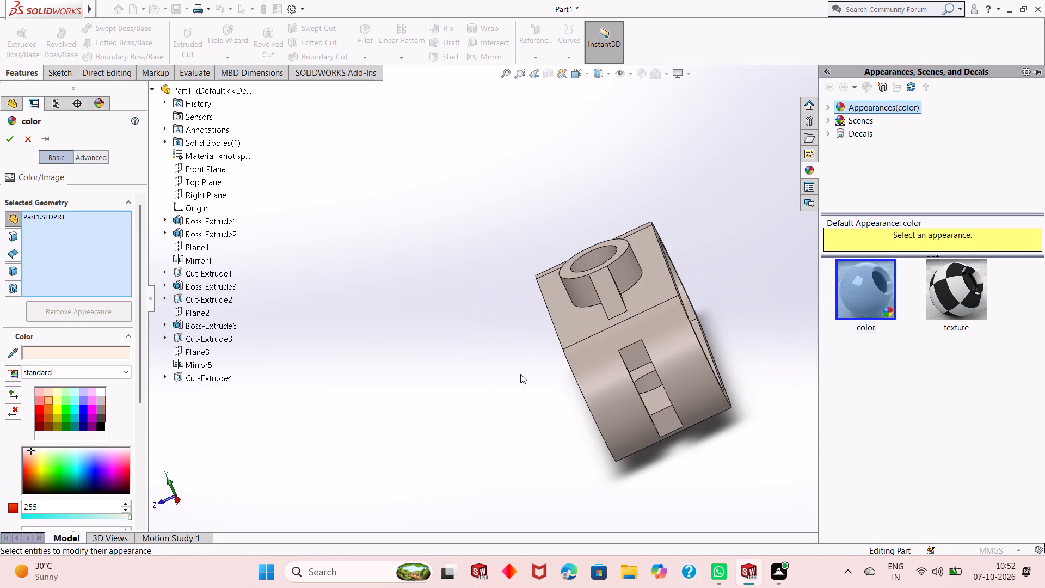
pyautogui.scroll(-3, 711, 305)
pyautogui.moveTo(583, 391); pyautogui.dragTo(640, 361, button='middle')
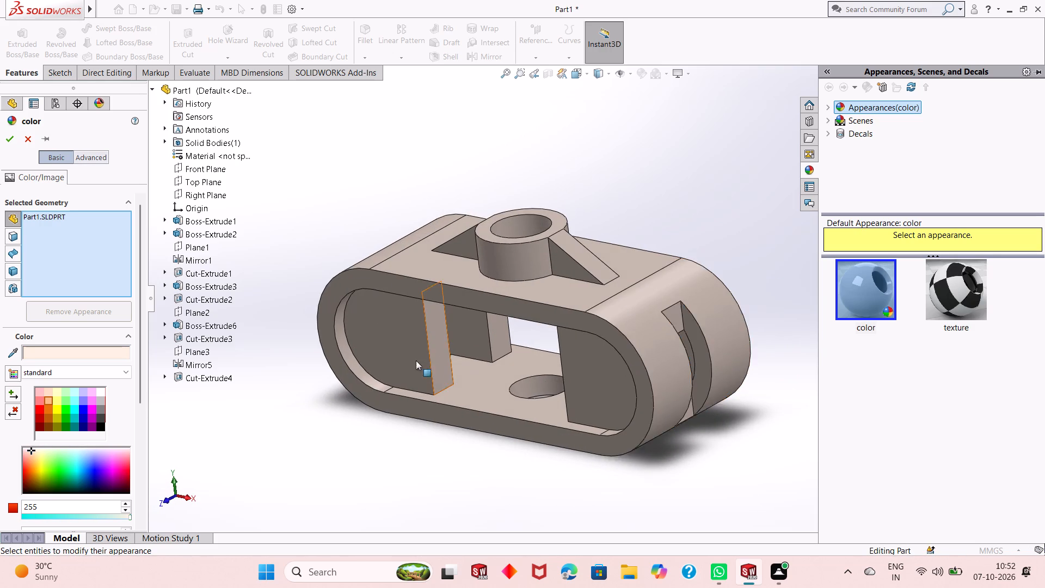
pyautogui.scroll(2, 416, 360)
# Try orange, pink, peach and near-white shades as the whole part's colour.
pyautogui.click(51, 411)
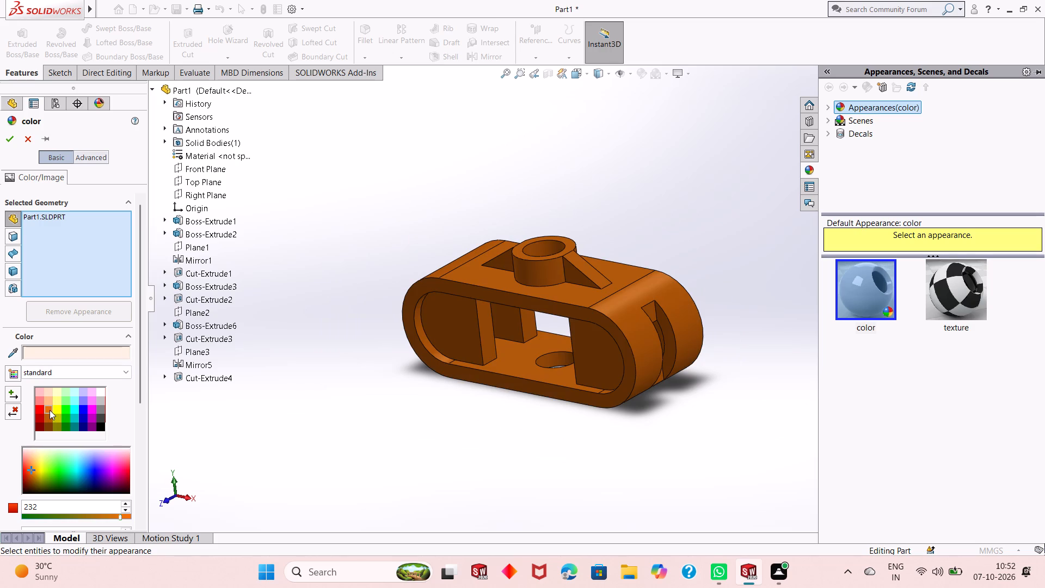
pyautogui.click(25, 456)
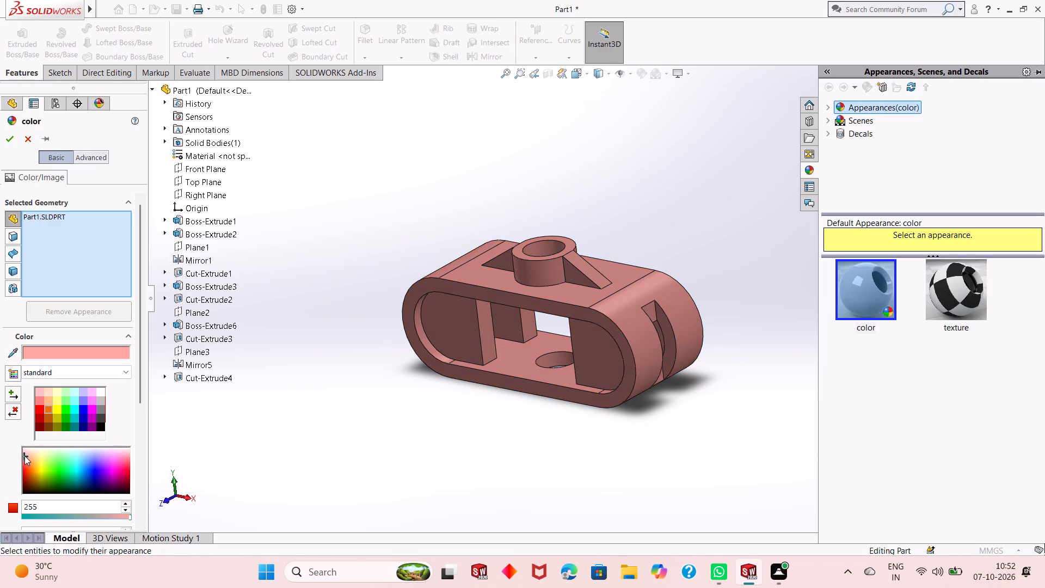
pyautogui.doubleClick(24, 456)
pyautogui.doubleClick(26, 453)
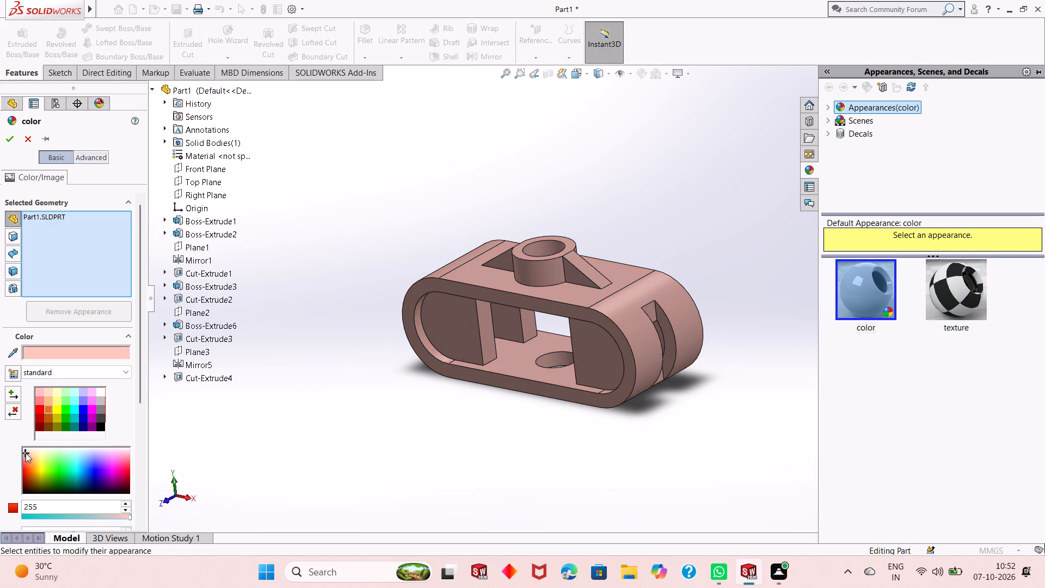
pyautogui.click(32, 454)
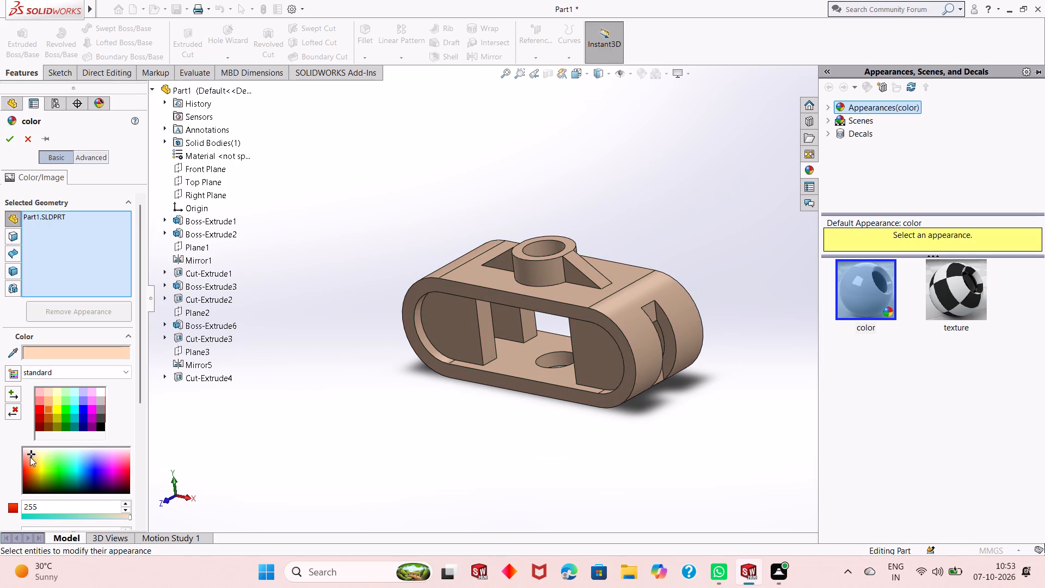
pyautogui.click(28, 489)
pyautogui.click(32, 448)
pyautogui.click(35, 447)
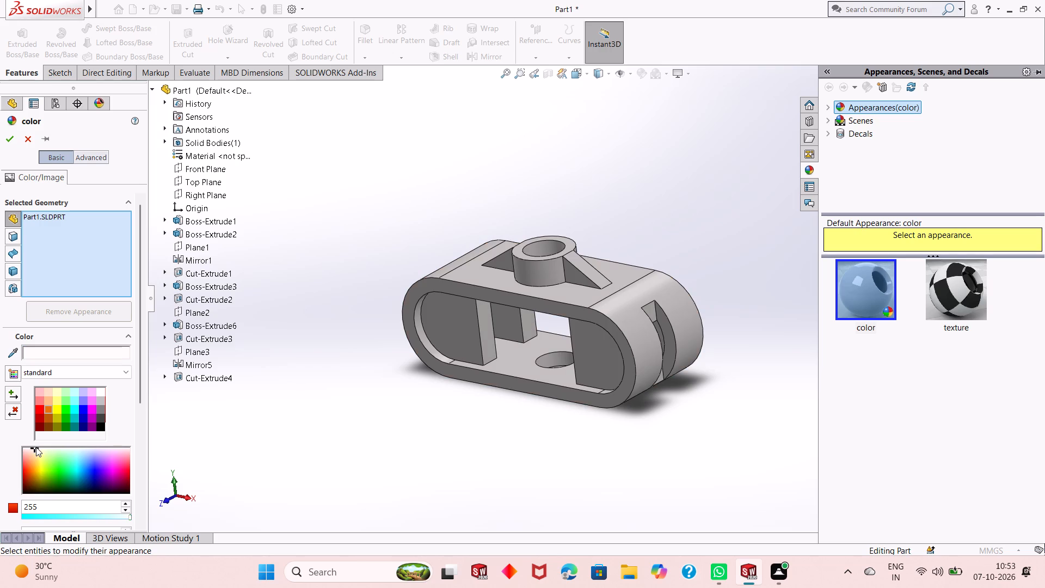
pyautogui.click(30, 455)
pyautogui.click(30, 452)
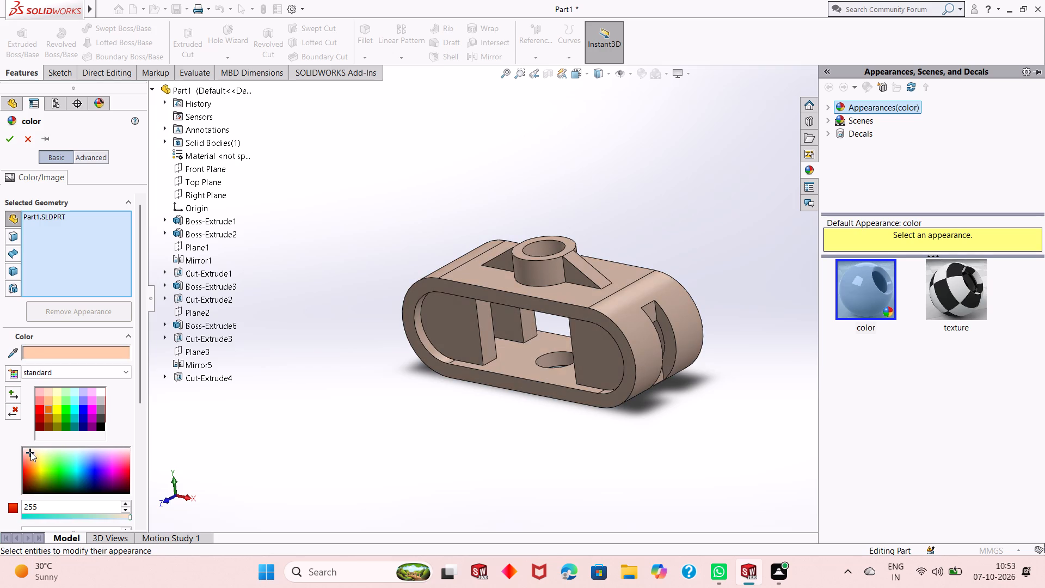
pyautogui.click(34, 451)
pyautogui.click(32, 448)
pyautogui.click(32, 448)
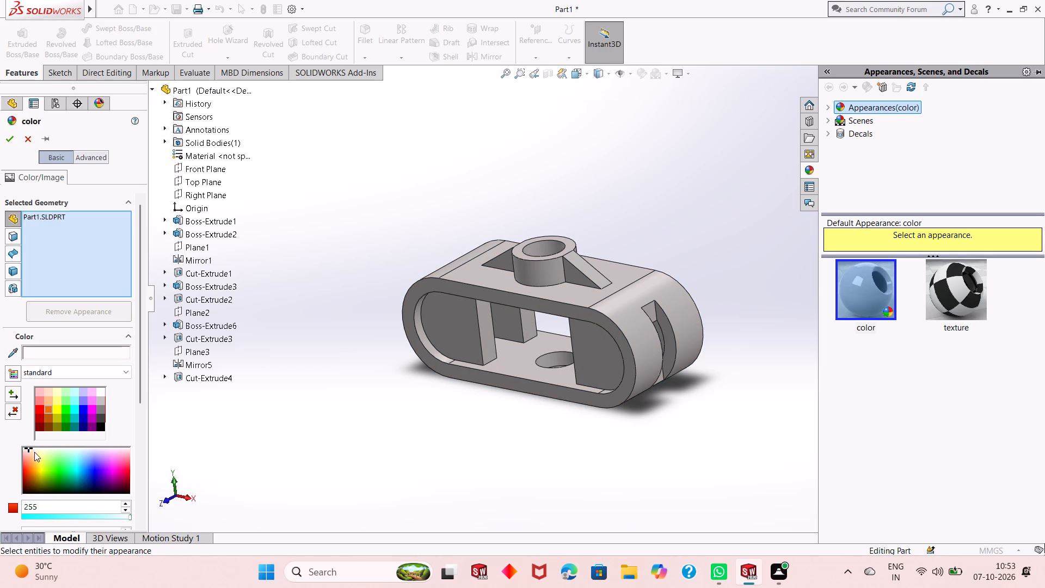
# Give the whole part a light peach-tan colour and apply the appearance.
pyautogui.click(35, 454)
pyautogui.click(30, 452)
pyautogui.click(30, 451)
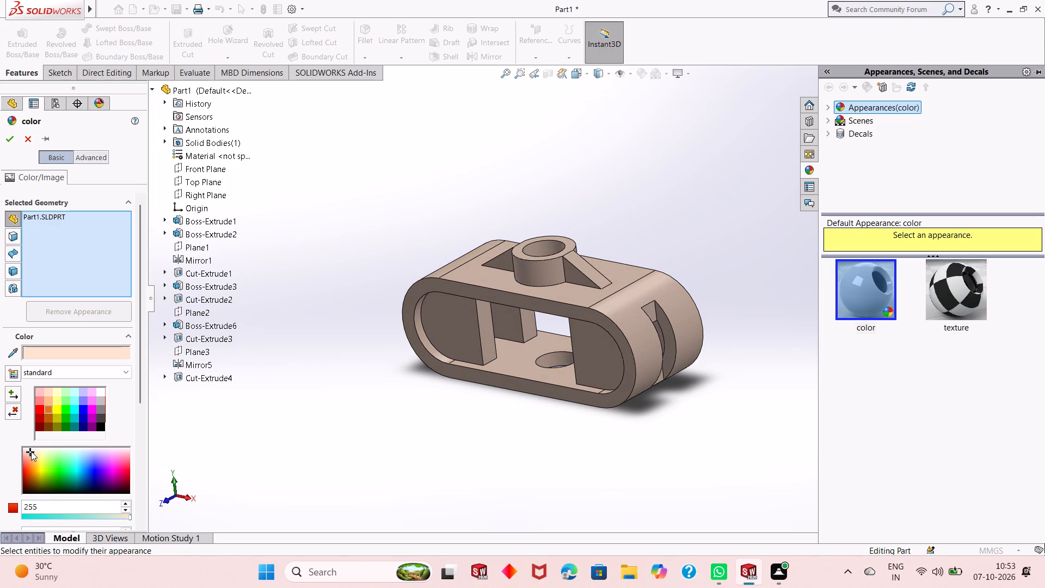
pyautogui.click(32, 451)
pyautogui.click(32, 453)
pyautogui.click(33, 454)
pyautogui.click(8, 141)
pyautogui.click(613, 208)
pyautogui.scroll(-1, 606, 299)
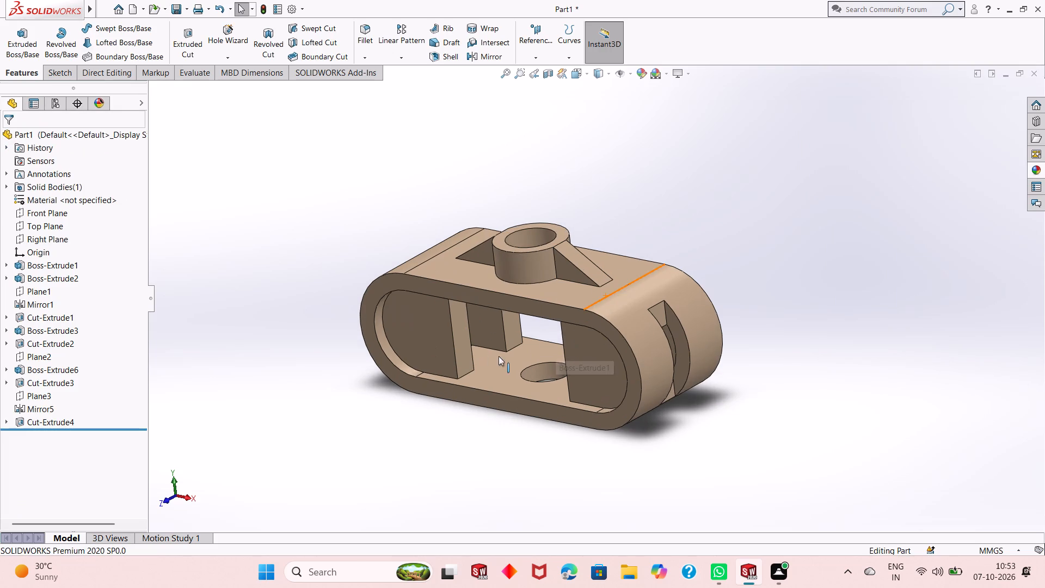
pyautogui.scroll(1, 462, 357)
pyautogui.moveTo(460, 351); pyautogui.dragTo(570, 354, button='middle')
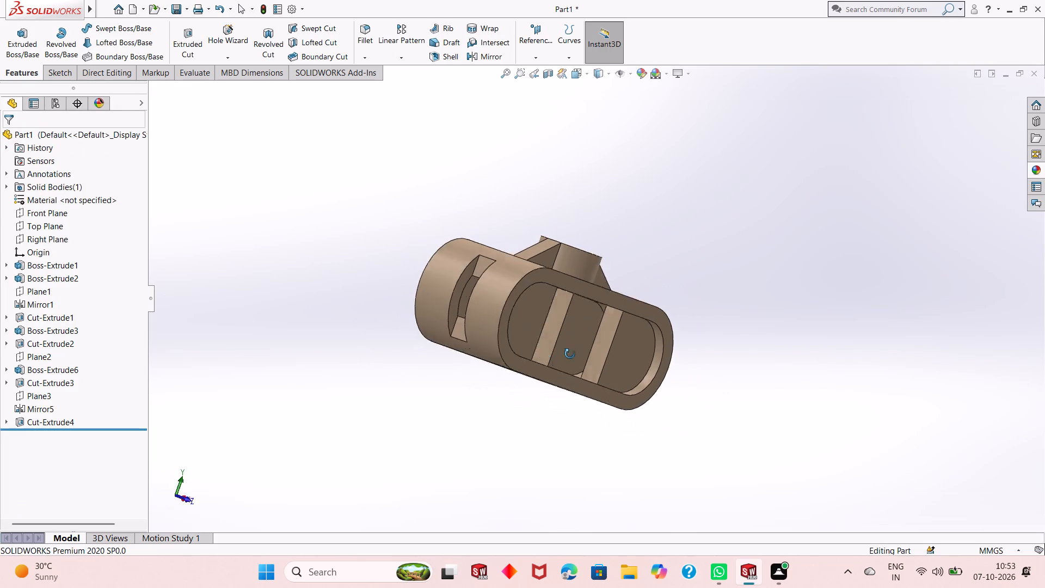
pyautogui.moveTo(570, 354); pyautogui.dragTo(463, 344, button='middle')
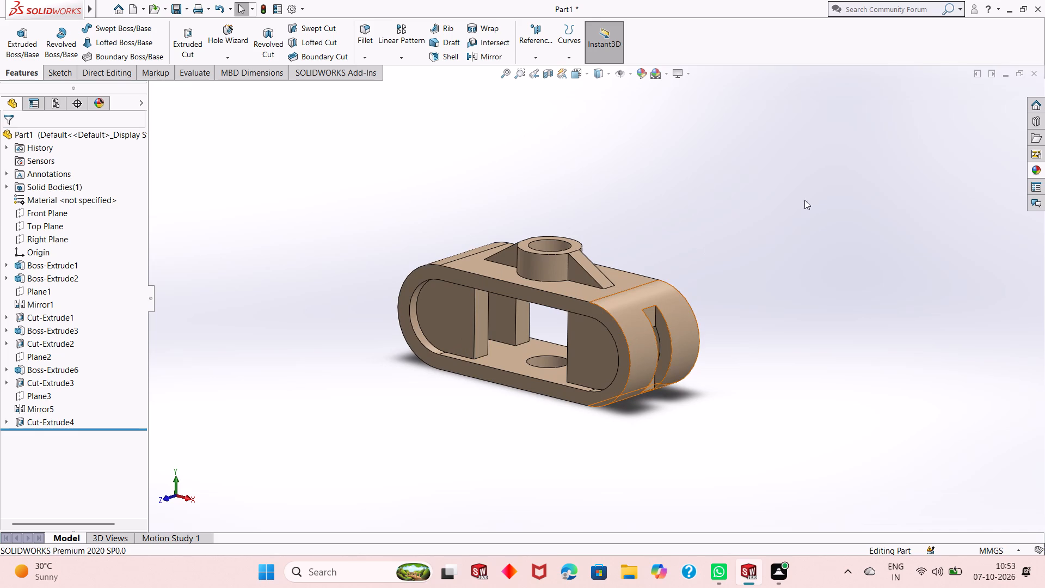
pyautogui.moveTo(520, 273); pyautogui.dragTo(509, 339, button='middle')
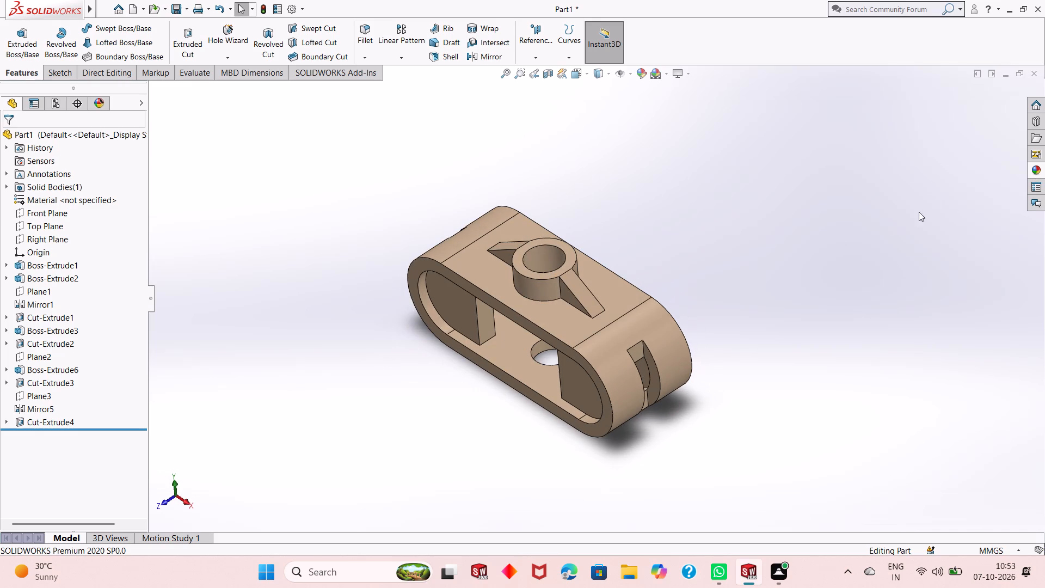
# Apply the polished aluminum metal appearance to the Cut-Extrude2 feature, the bore through the boss.
pyautogui.click(1037, 168)
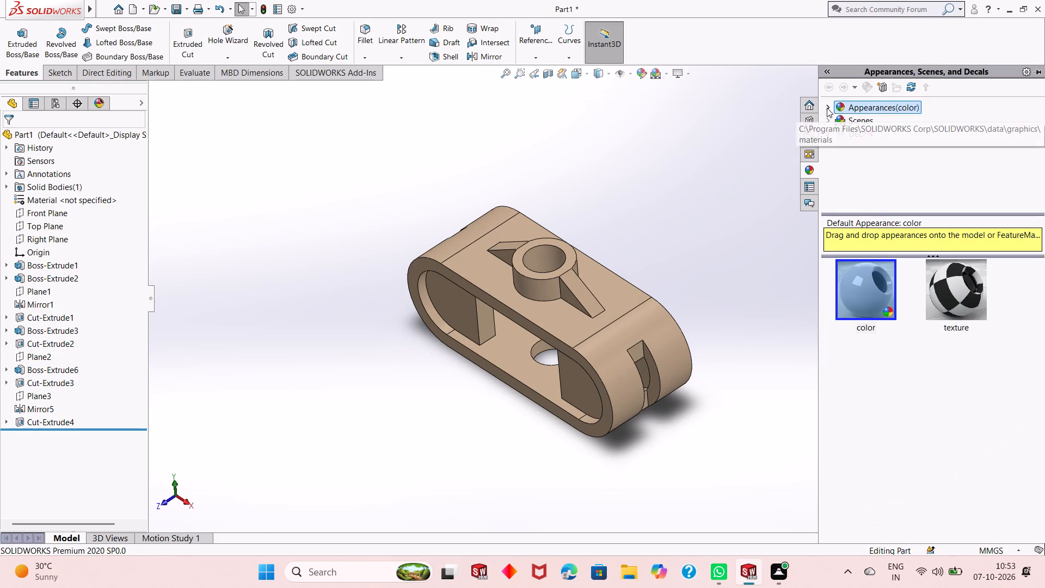
pyautogui.click(826, 108)
pyautogui.click(869, 130)
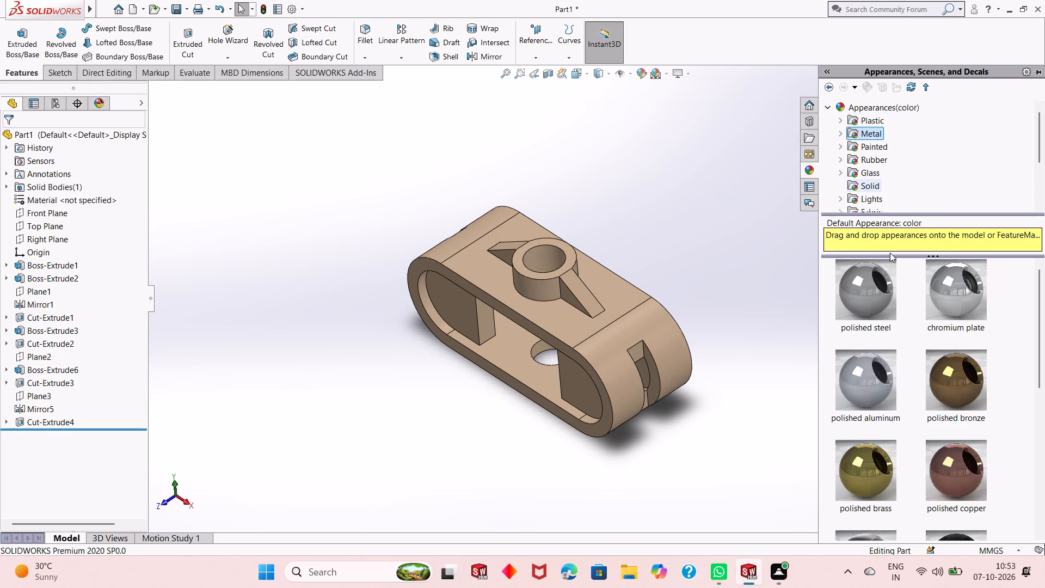
pyautogui.moveTo(859, 394); pyautogui.dragTo(535, 260)
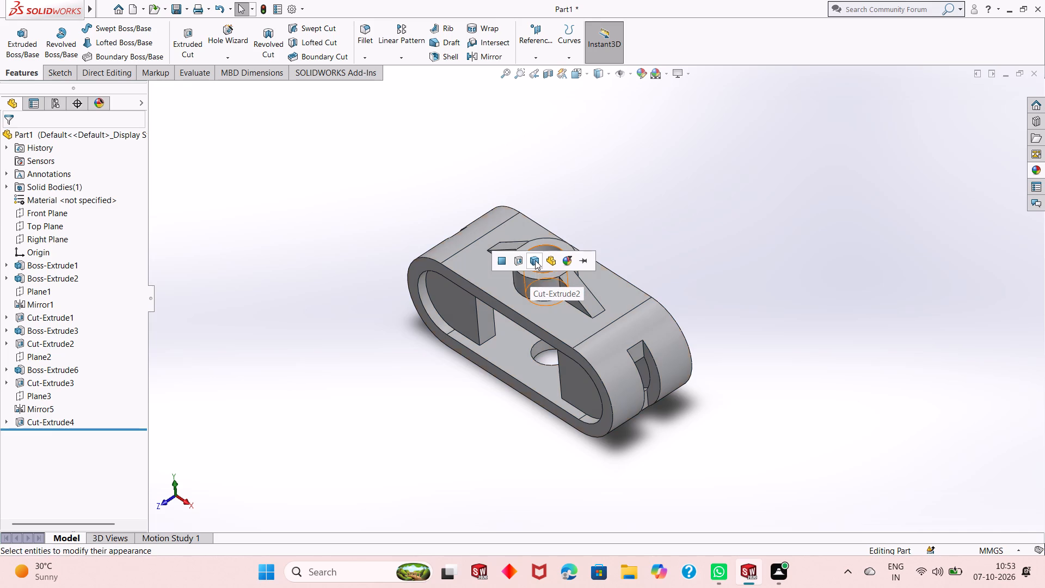
pyautogui.click(521, 260)
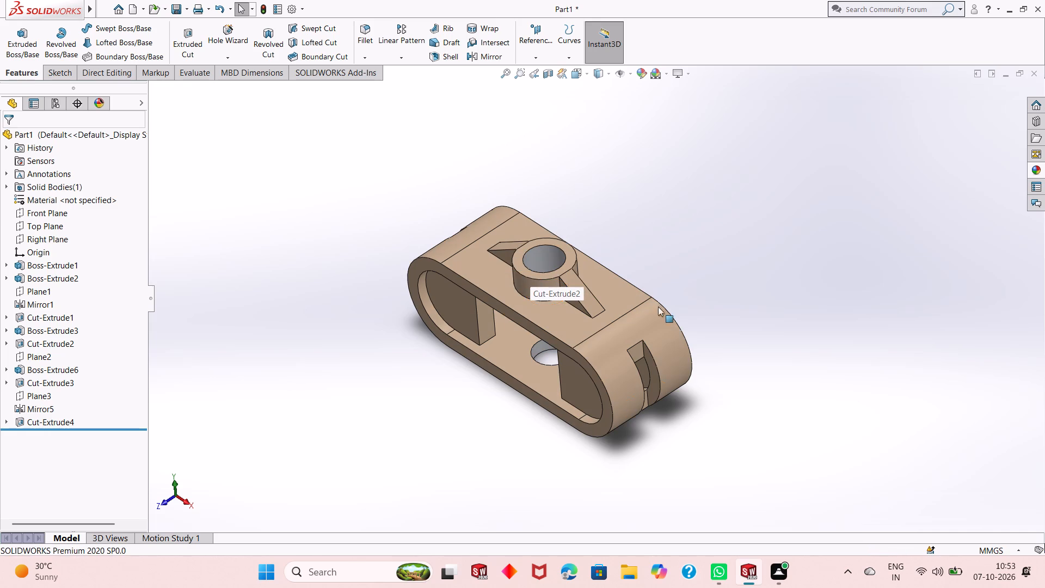
# Apply the polished aluminum metal appearance to the Cut-Extrude1 feature, the slots in the rounded ends.
pyautogui.moveTo(493, 354); pyautogui.dragTo(469, 344, button='middle')
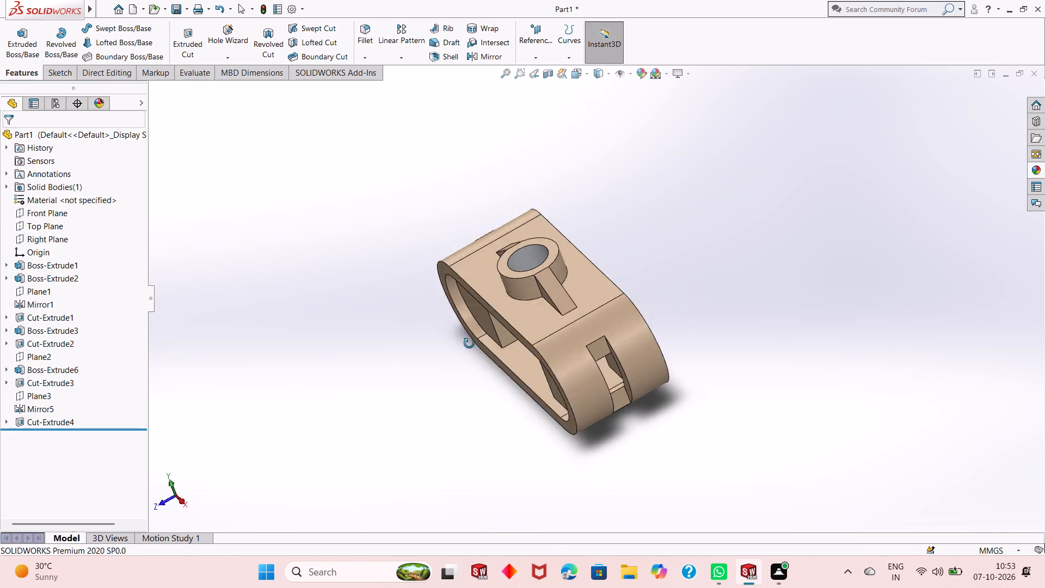
pyautogui.moveTo(469, 344); pyautogui.dragTo(496, 268, button='middle')
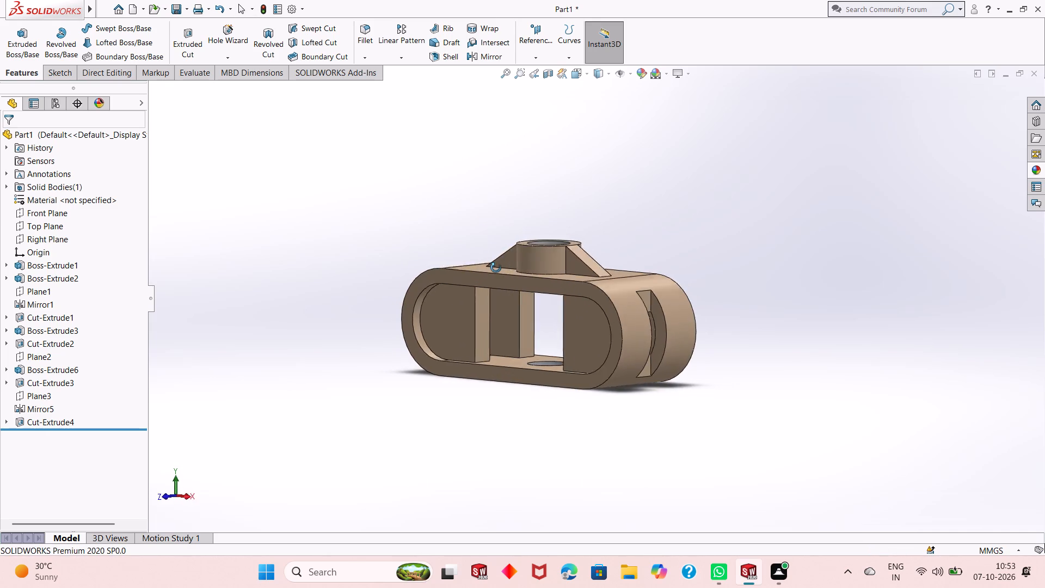
pyautogui.moveTo(496, 268); pyautogui.dragTo(500, 271, button='middle')
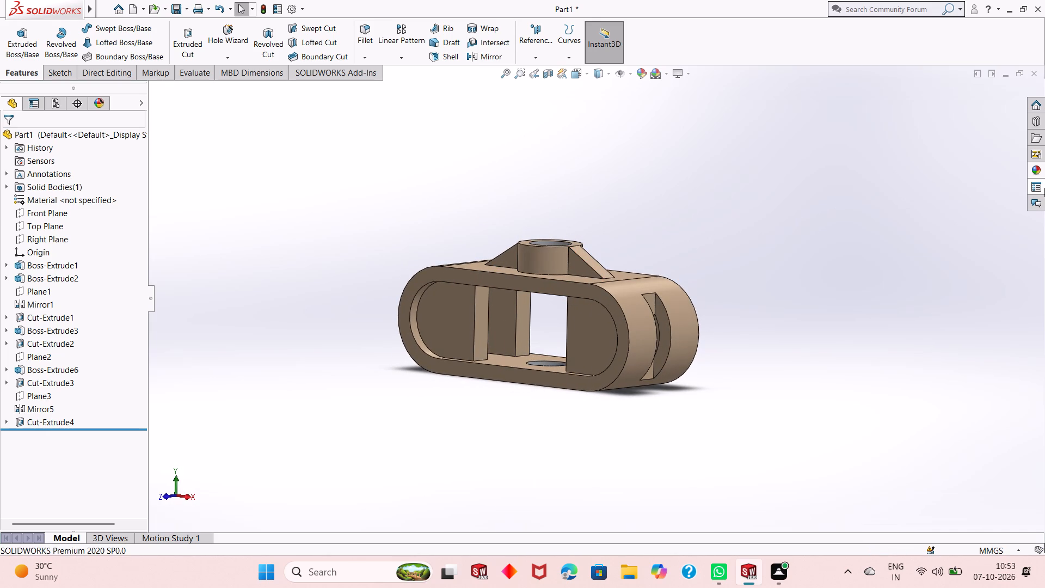
pyautogui.moveTo(537, 264); pyautogui.dragTo(539, 313, button='middle')
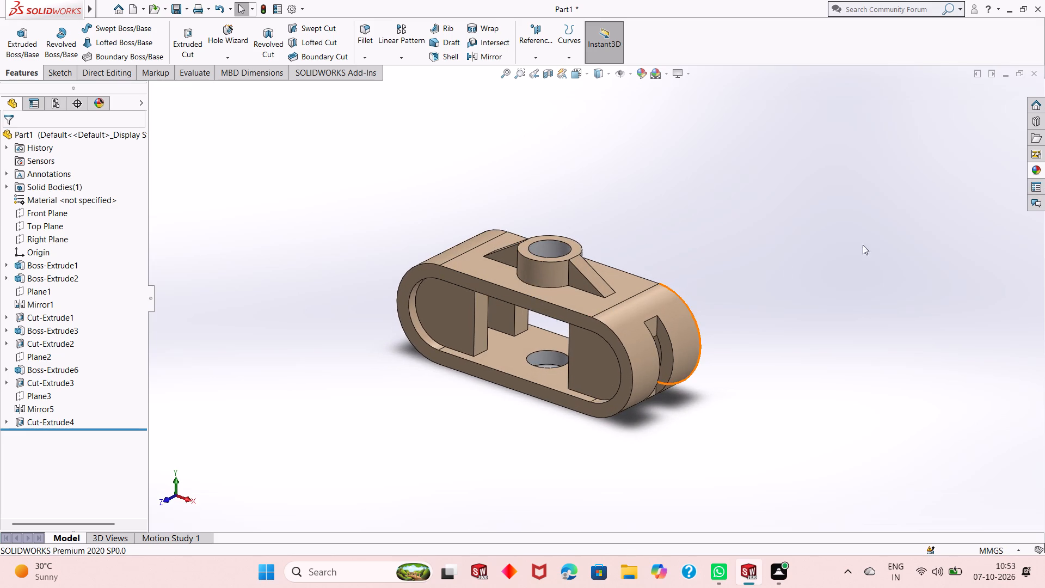
pyautogui.click(1041, 174)
pyautogui.moveTo(872, 389); pyautogui.dragTo(863, 372)
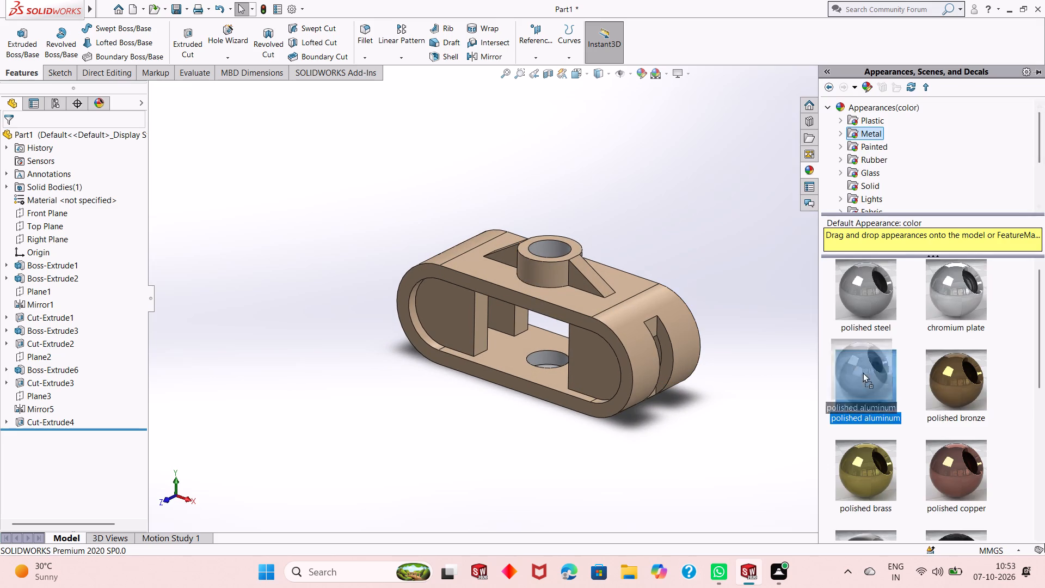
pyautogui.moveTo(863, 372); pyautogui.dragTo(663, 345)
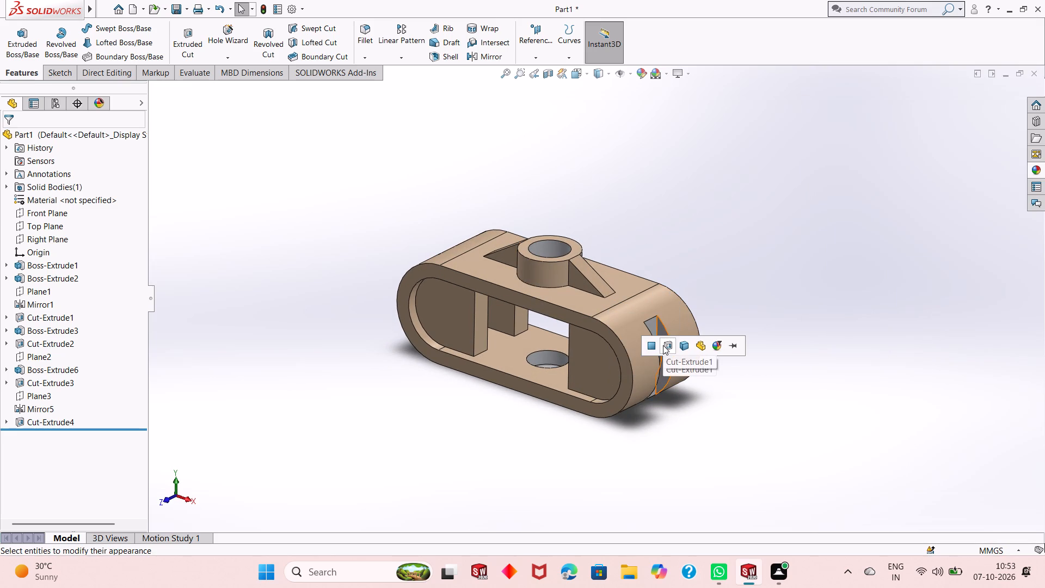
pyautogui.click(663, 345)
# Save the part in the Downloads folder under the name Pivot yoke link.
pyautogui.moveTo(692, 368); pyautogui.dragTo(645, 370, button='middle')
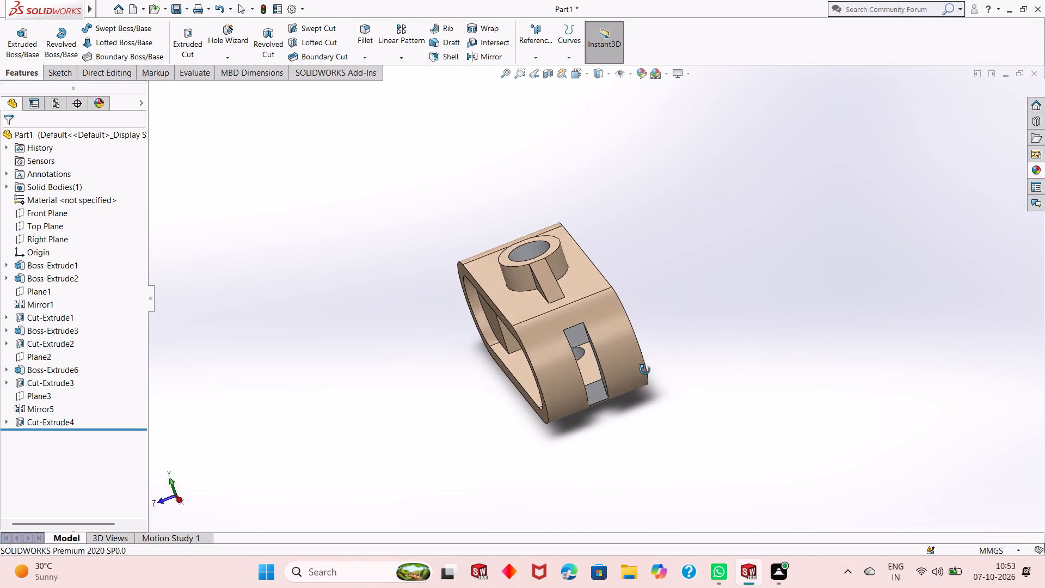
pyautogui.moveTo(645, 370); pyautogui.dragTo(628, 335, button='middle')
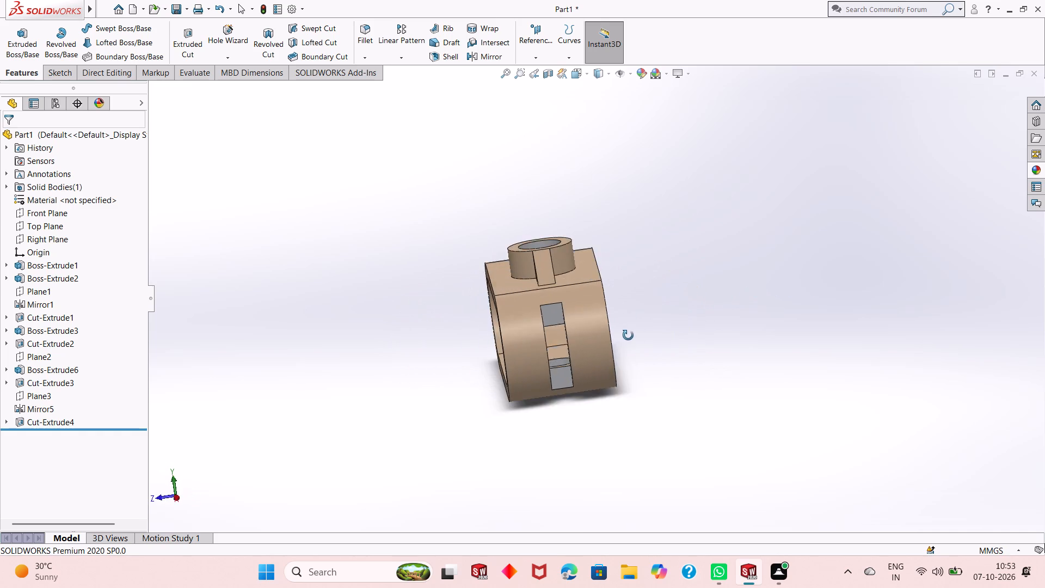
pyautogui.moveTo(628, 335); pyautogui.dragTo(636, 353, button='middle')
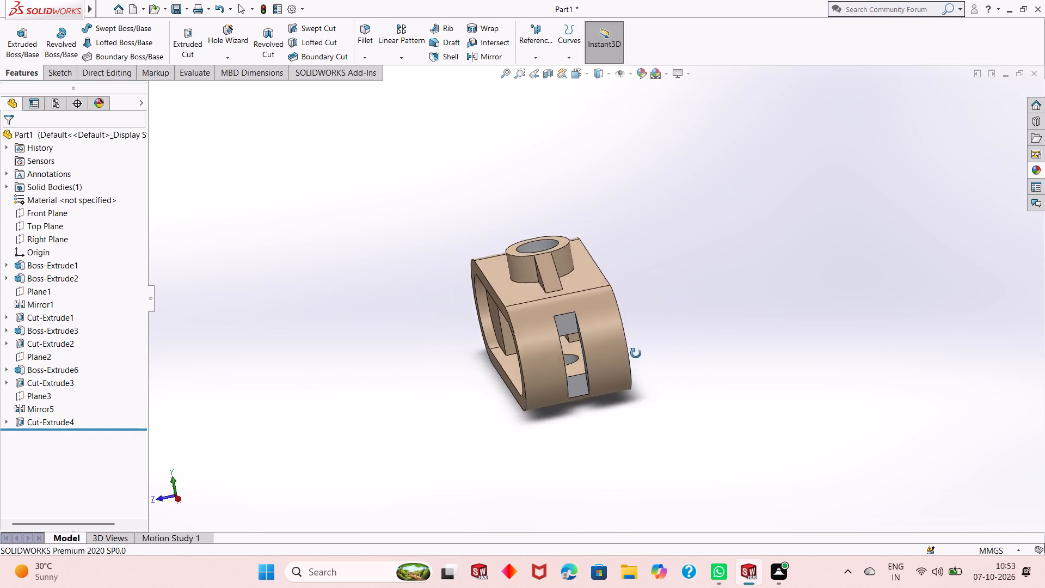
pyautogui.moveTo(636, 353); pyautogui.dragTo(690, 356, button='middle')
pyautogui.scroll(2, 537, 364)
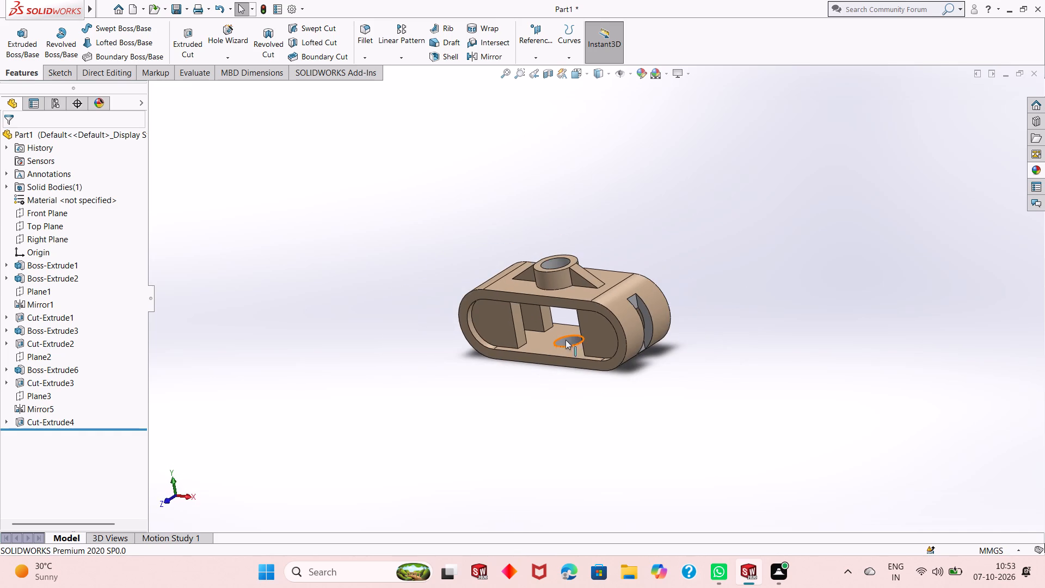
pyautogui.scroll(-2, 576, 331)
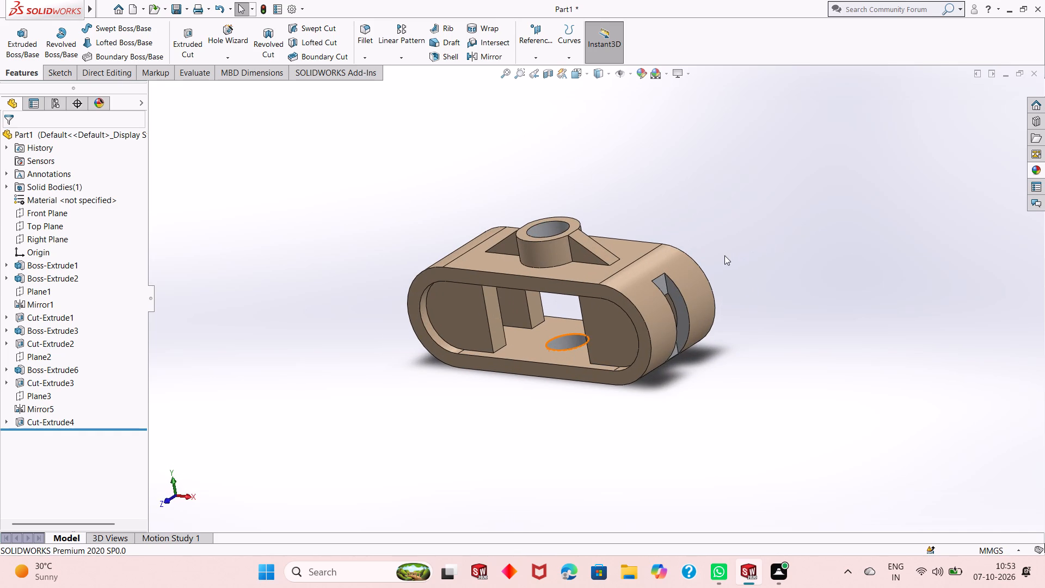
pyautogui.hotkey('ctrl', 's')
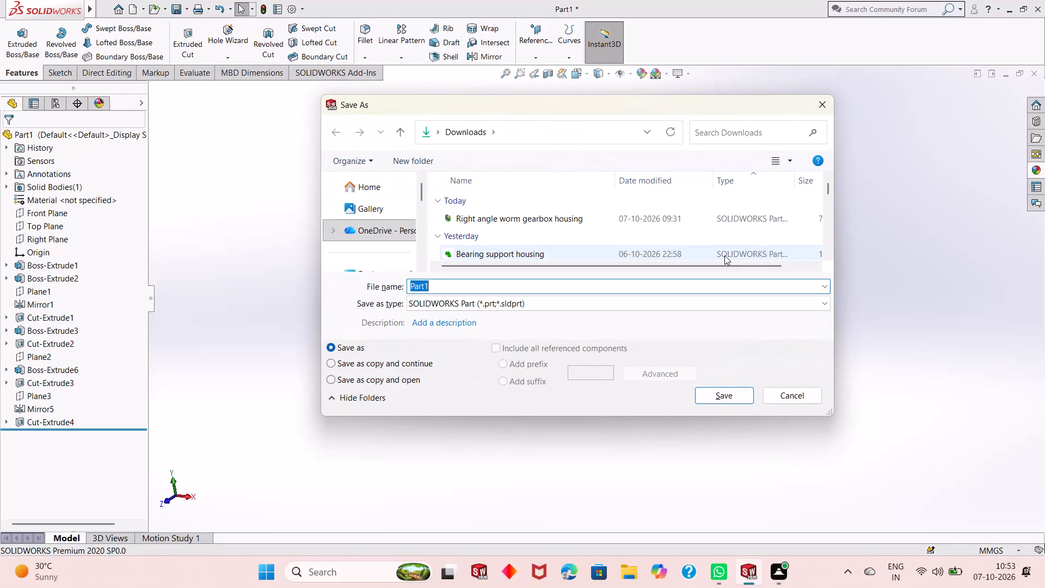
pyautogui.write('Pivot')
pyautogui.press('space')
pyautogui.write('yoke')
pyautogui.press('space')
pyautogui.write('link')
pyautogui.press('Return')
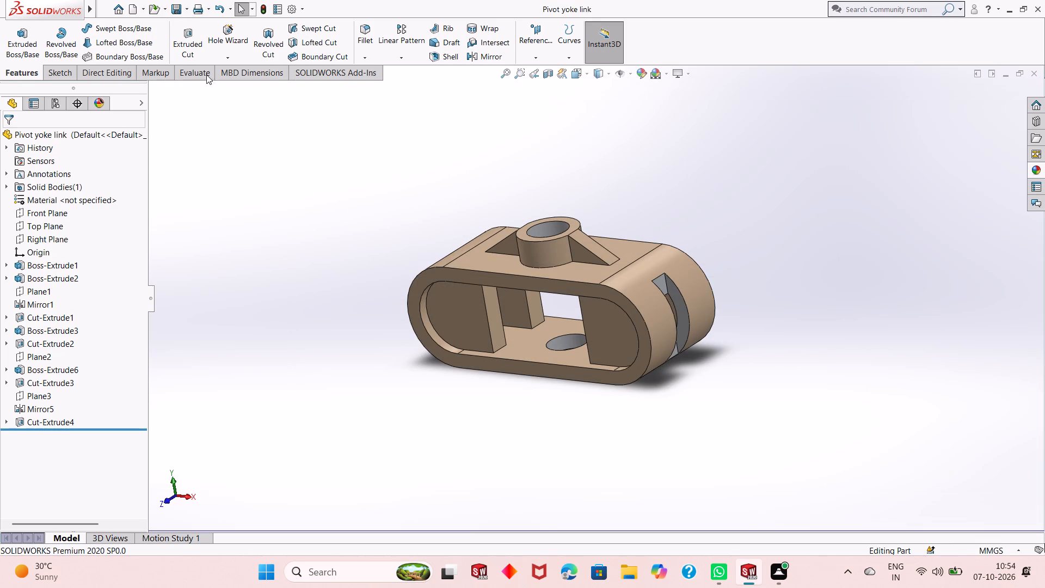
# Save a PDF version of the part as Pivot yoke link in the Downloads folder.
pyautogui.click(188, 4)
pyautogui.click(195, 33)
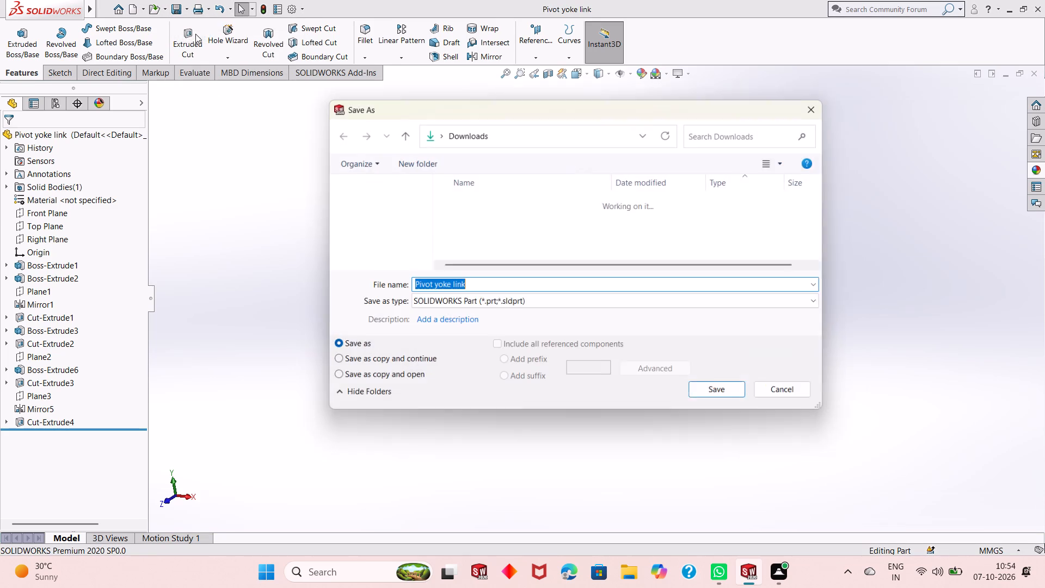
pyautogui.click(515, 301)
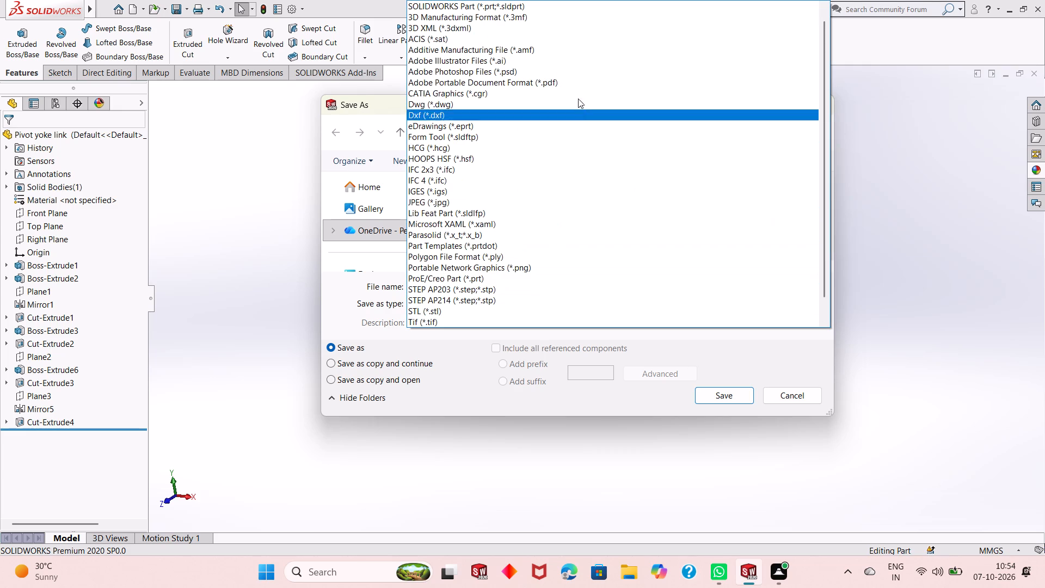
pyautogui.click(579, 84)
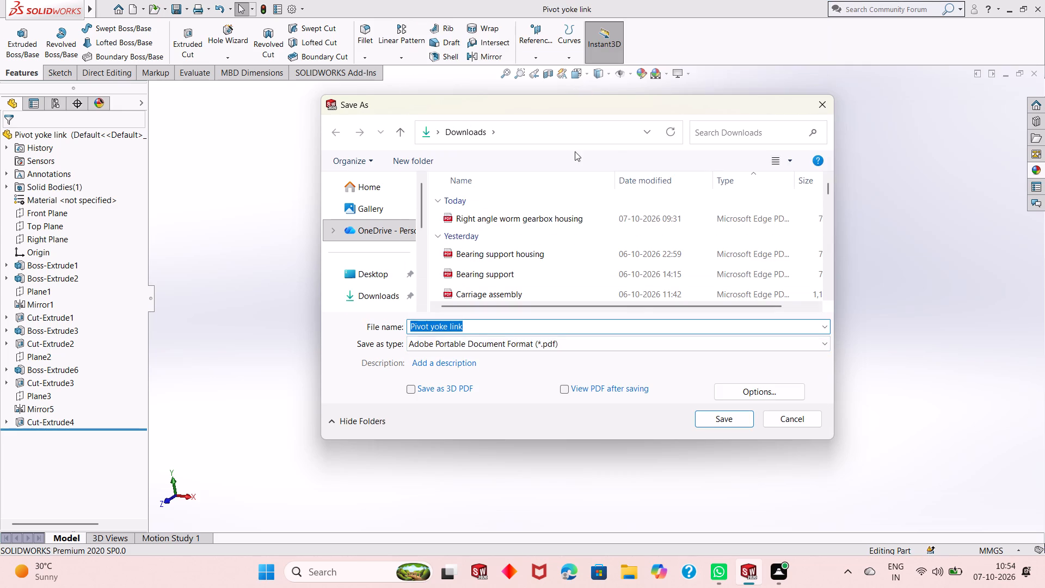
pyautogui.click(719, 416)
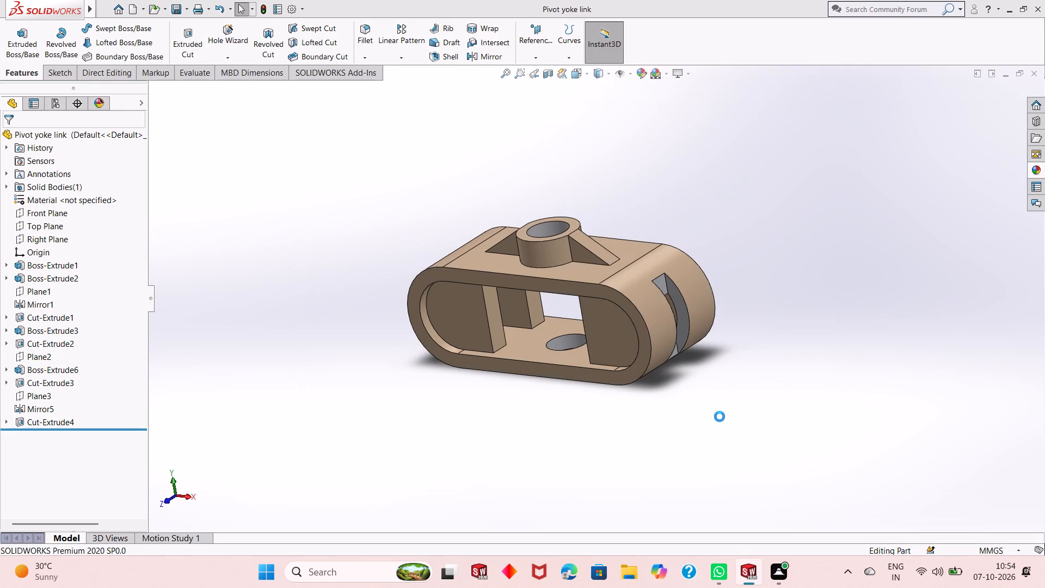